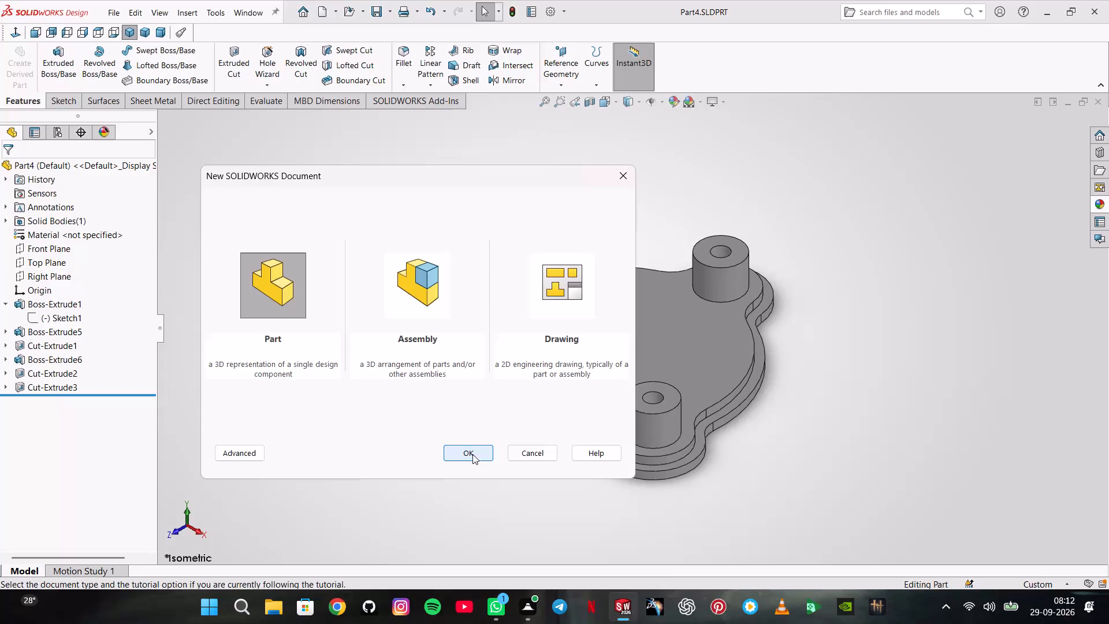
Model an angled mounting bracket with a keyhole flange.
Create a new part document and set its units to MMGS (millimeter, gram, second).
click(472, 454)
click(1044, 580)
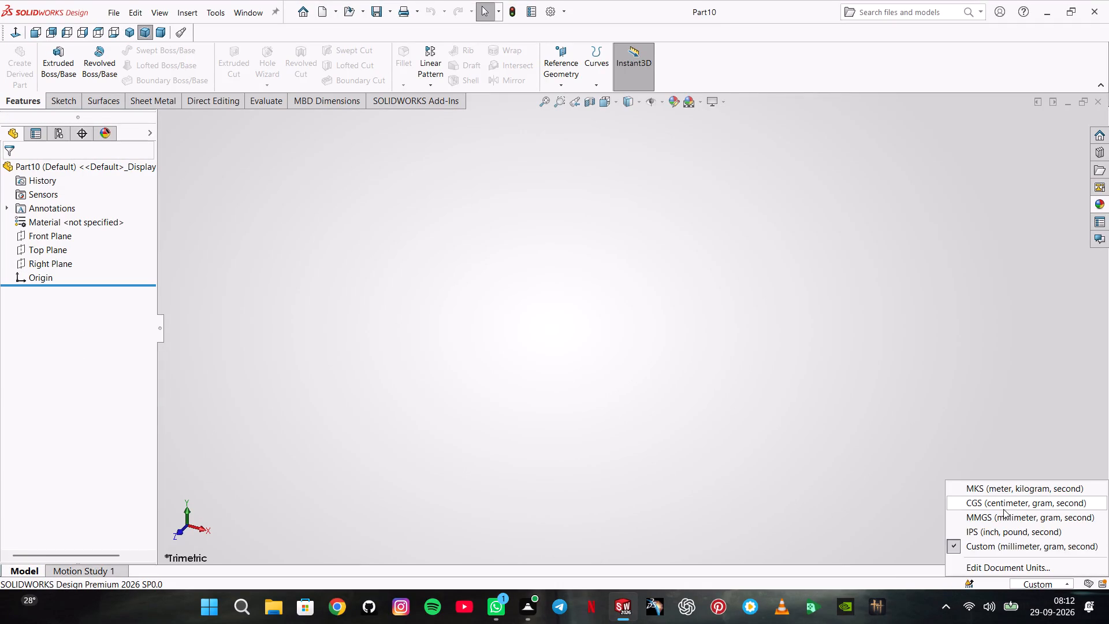
click(1003, 509)
click(1045, 581)
click(1016, 526)
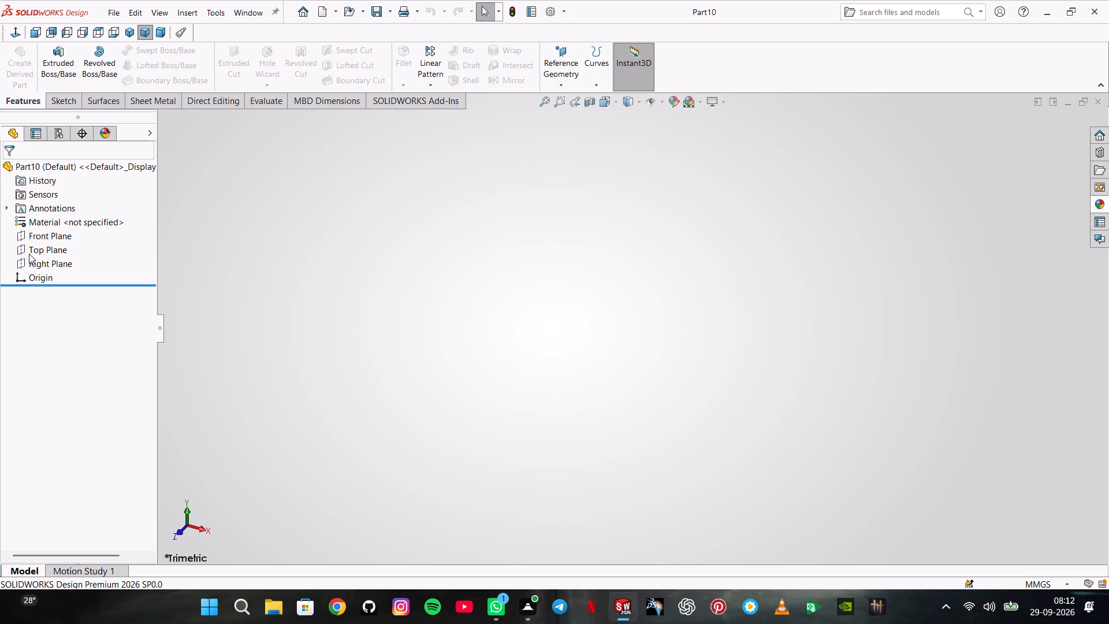
Start a sketch on the Top Plane and draw a center rectangle about 110 mm wide, centred on the origin.
click(29, 254)
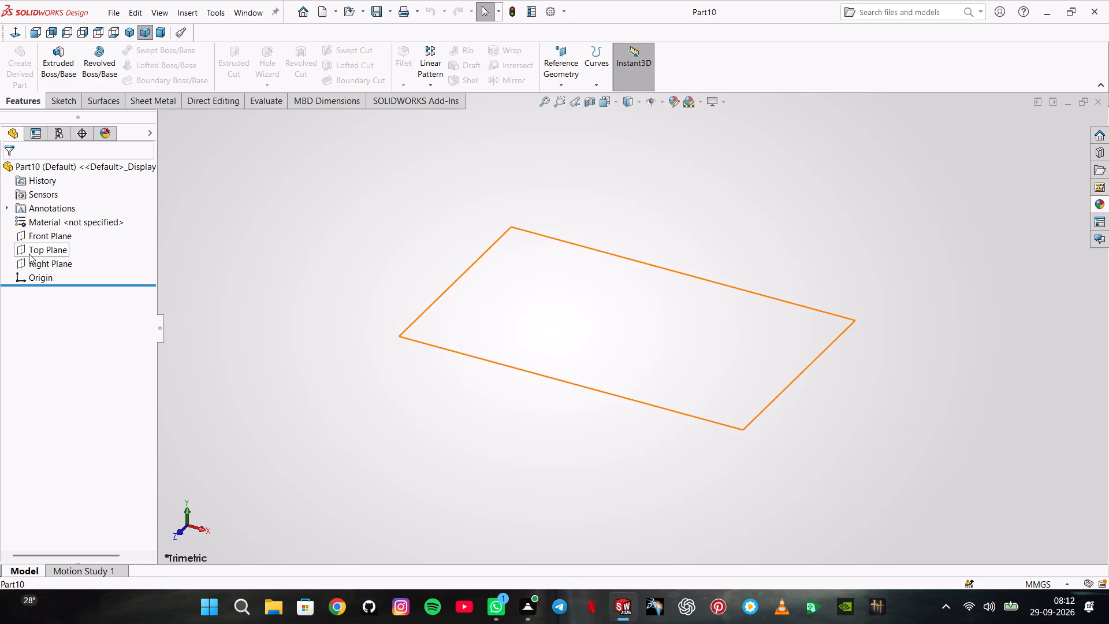
click(45, 243)
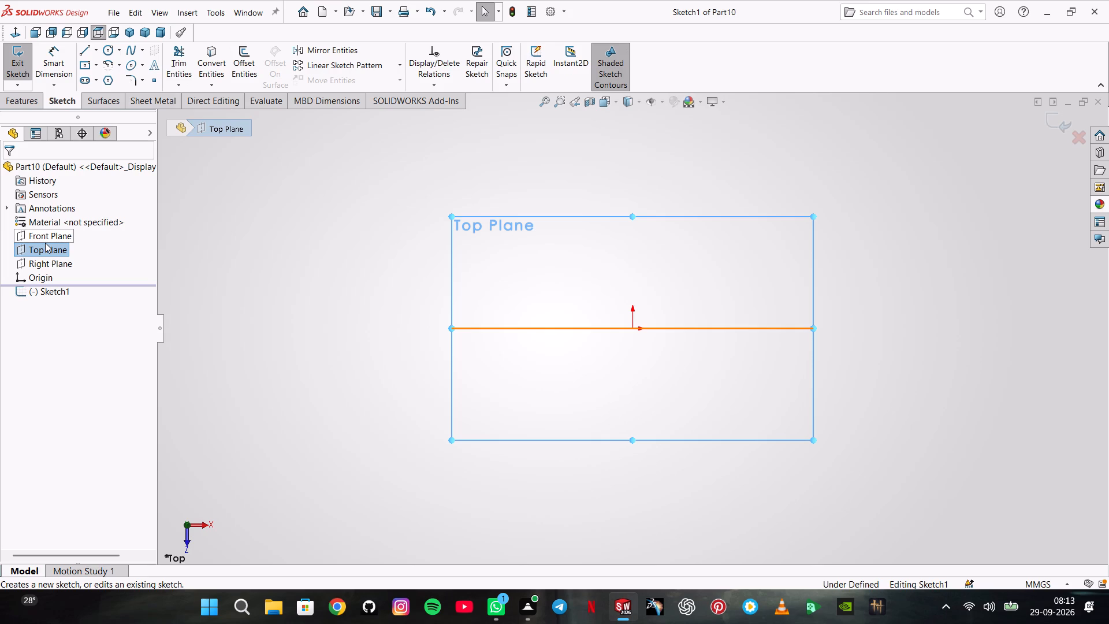
click(86, 64)
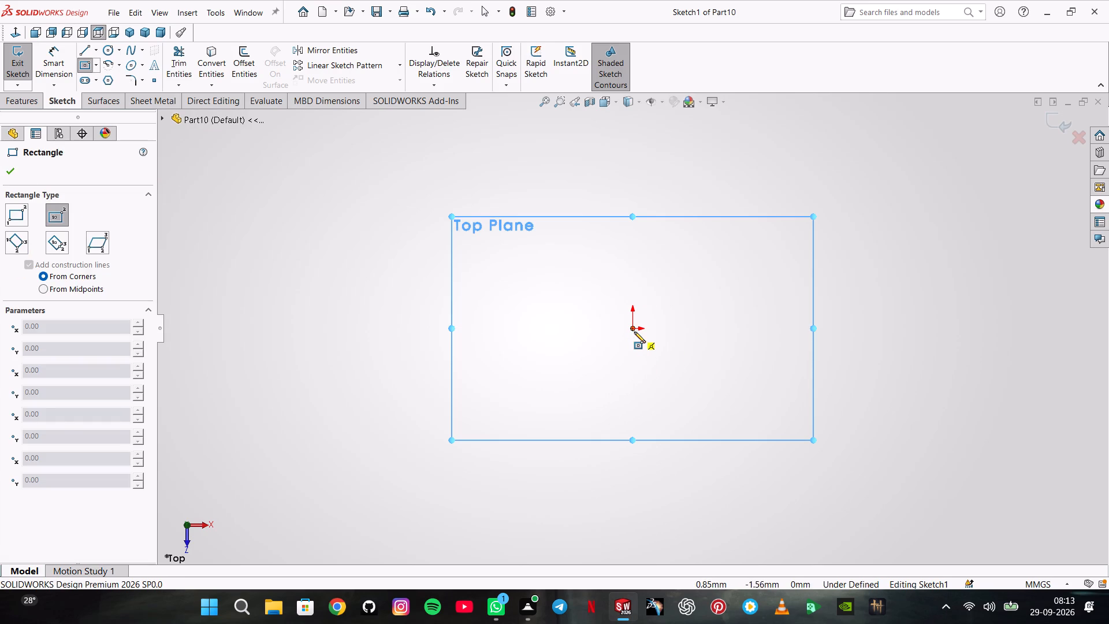
click(634, 330)
click(745, 429)
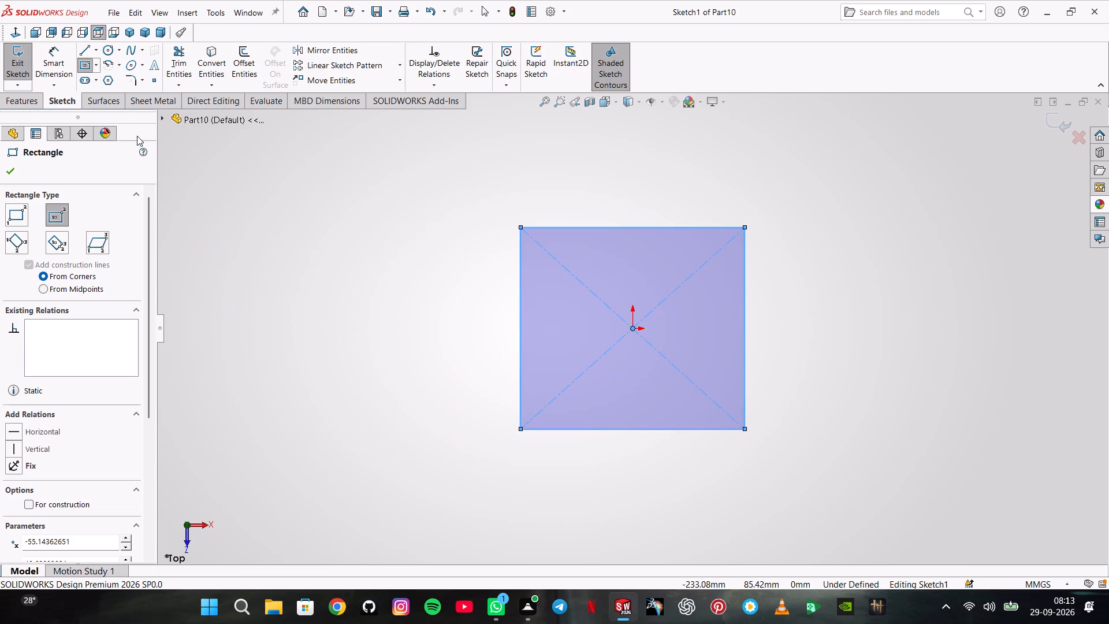
Dimension the rectangle 78 mm wide and 34 mm high.
click(68, 64)
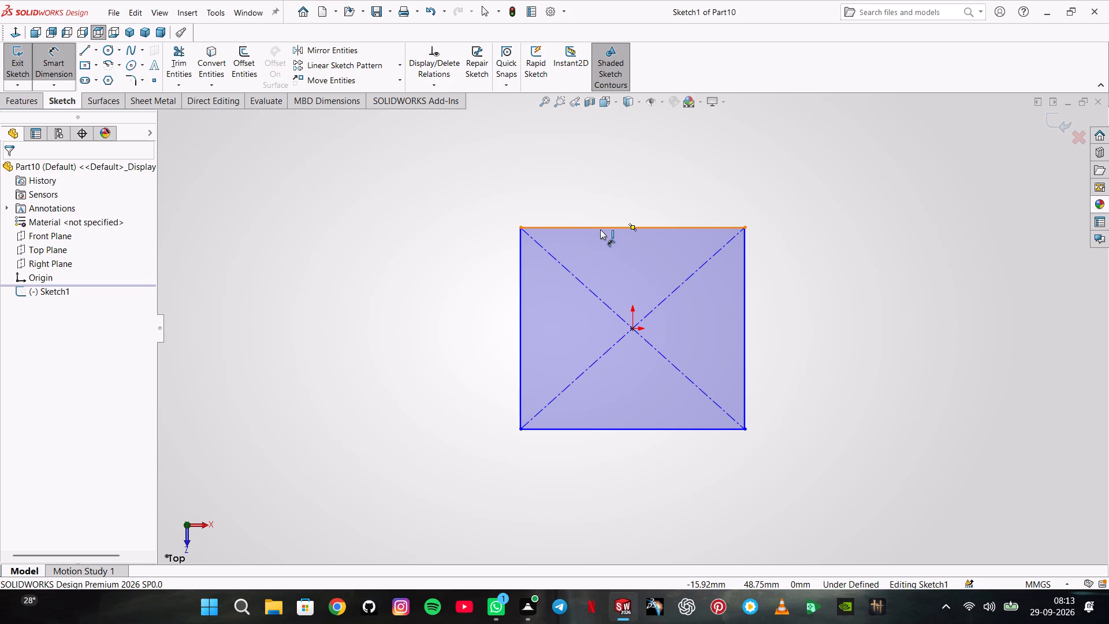
click(600, 229)
click(611, 185)
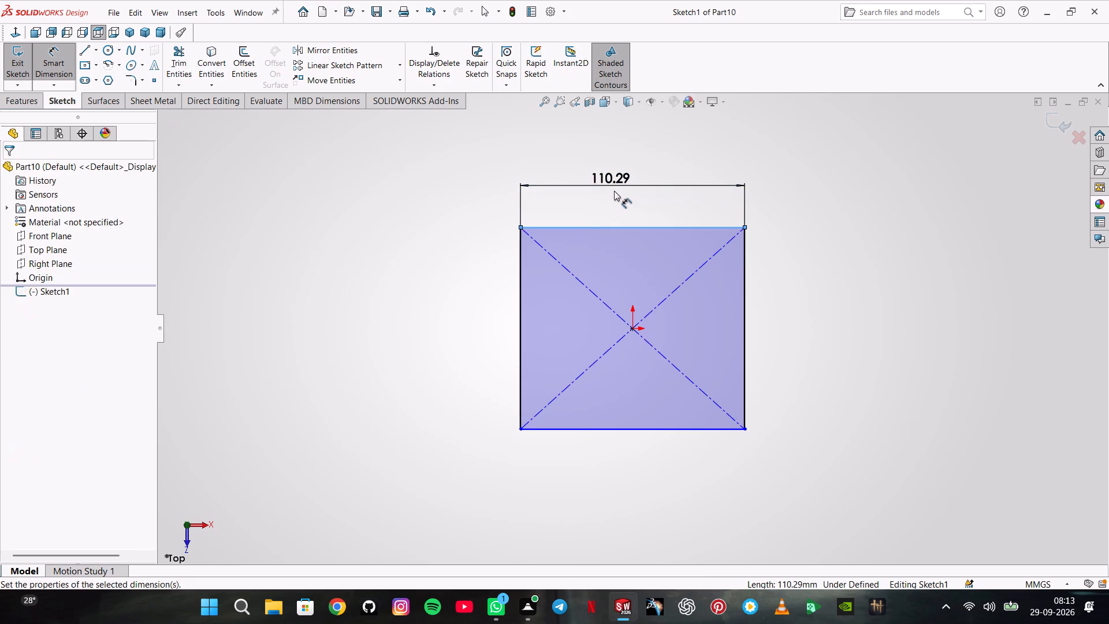
text(78)
key(Return)
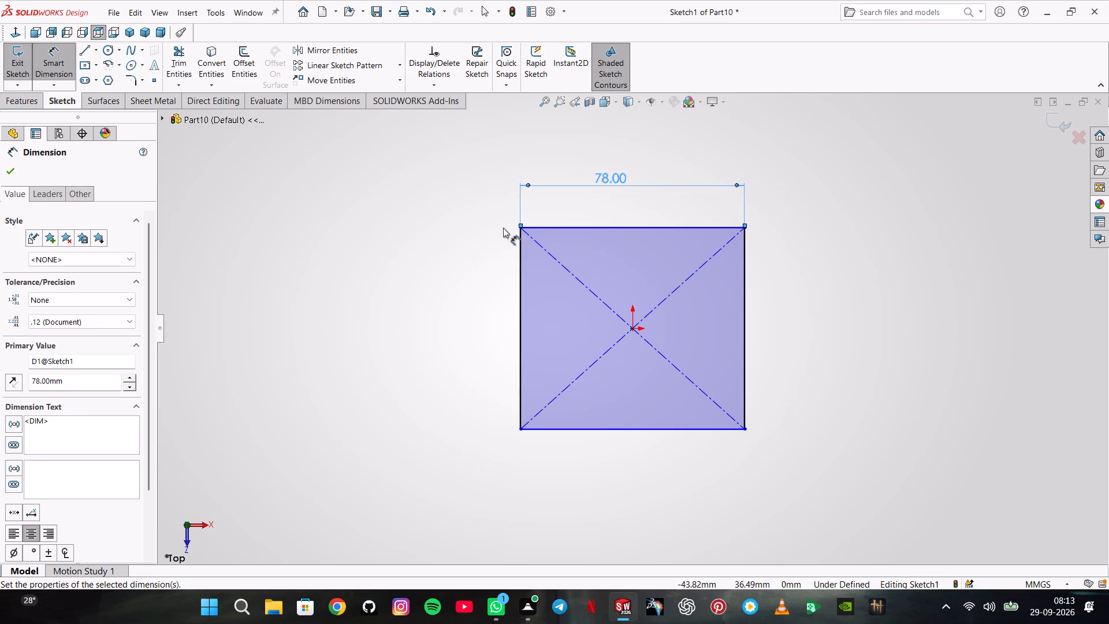
click(520, 250)
click(474, 258)
key(4)
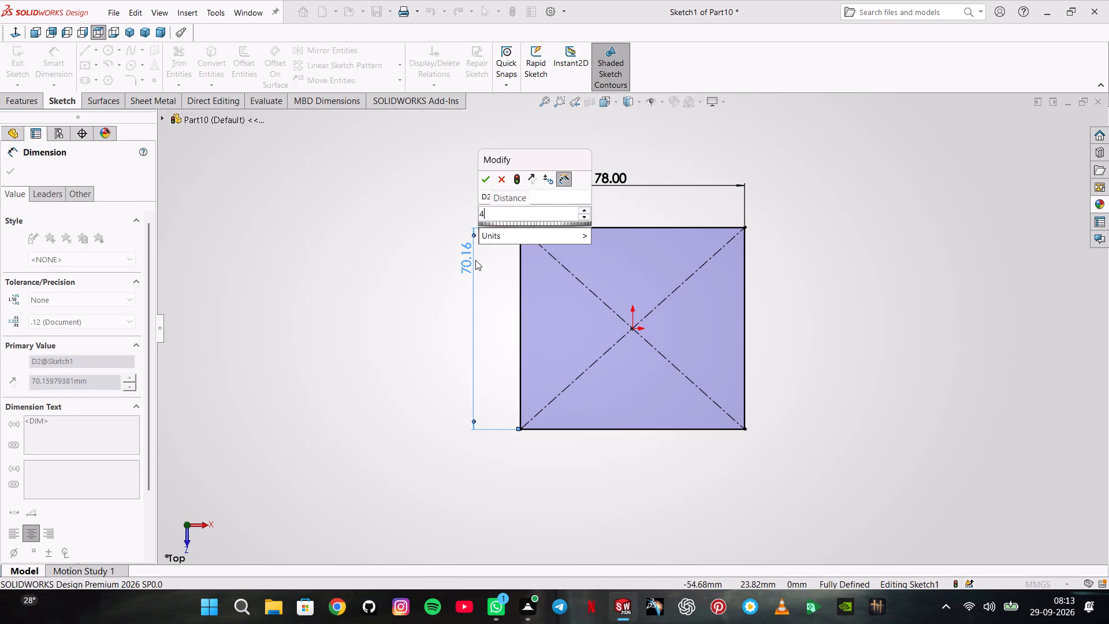
text(1-)
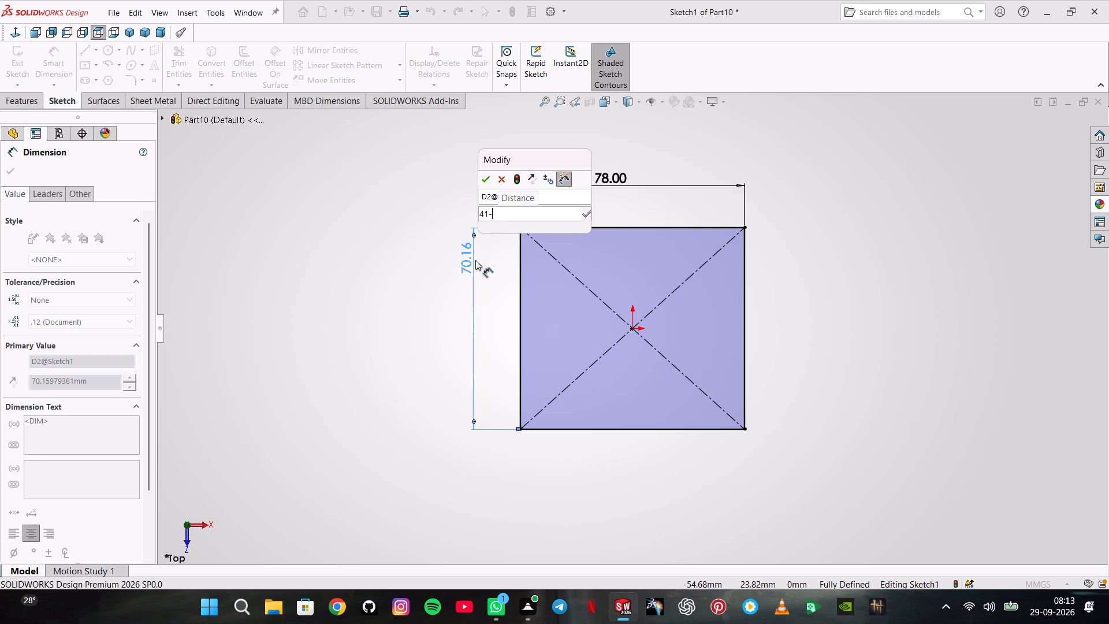
key(7)
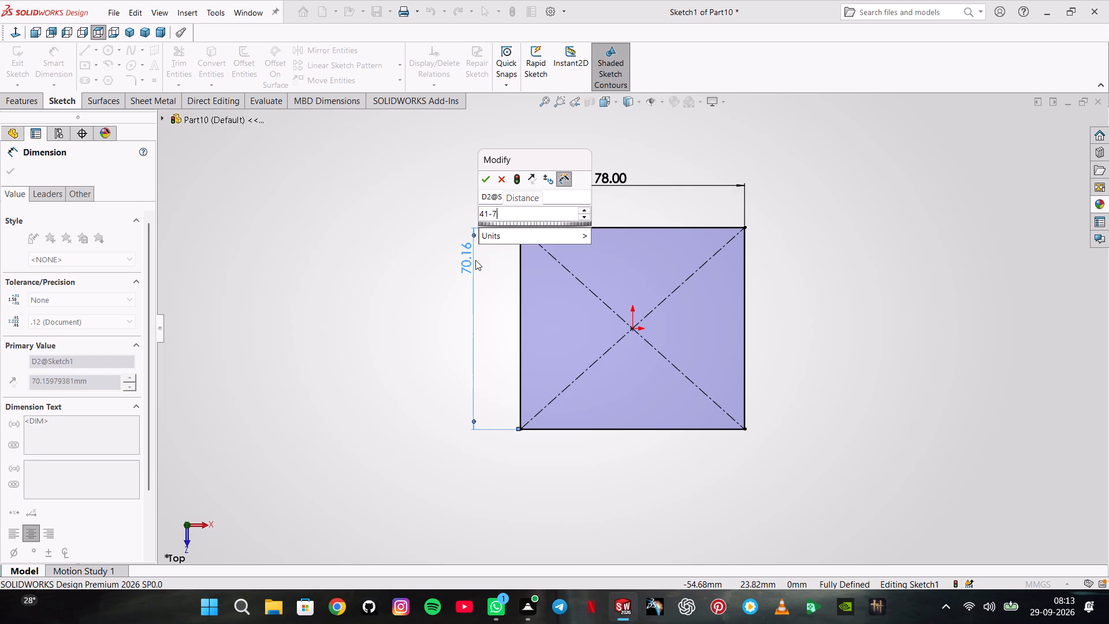
key(Return)
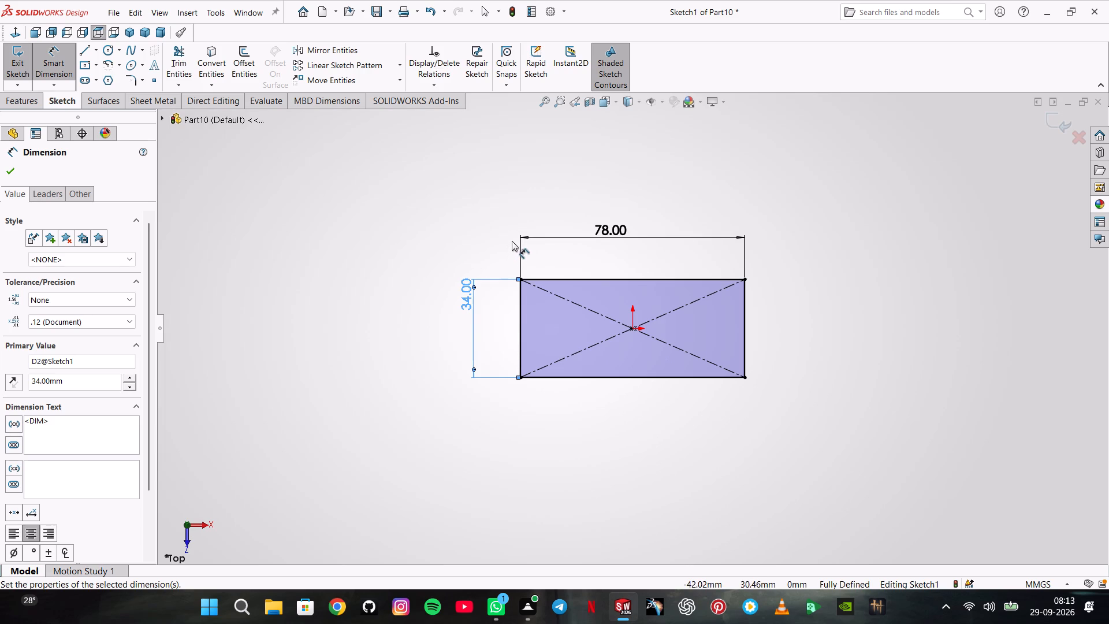
click(9, 164)
Sketch two circles of about 3.7 mm and 4.2 mm radius inside the rectangle, near its lower-left and lower-right corners.
click(17, 102)
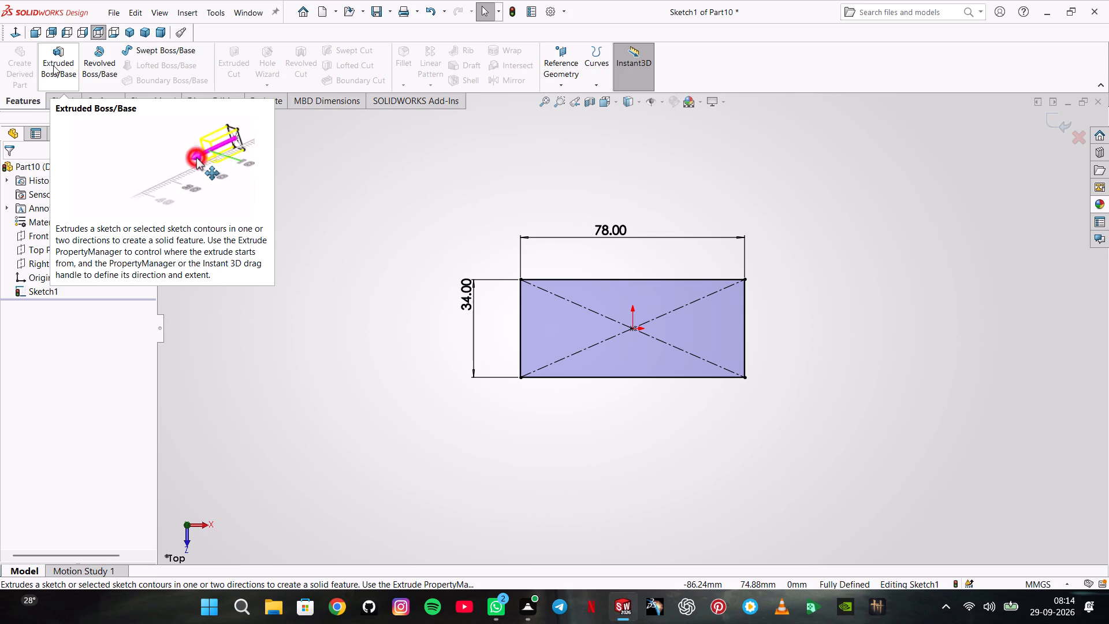
click(55, 103)
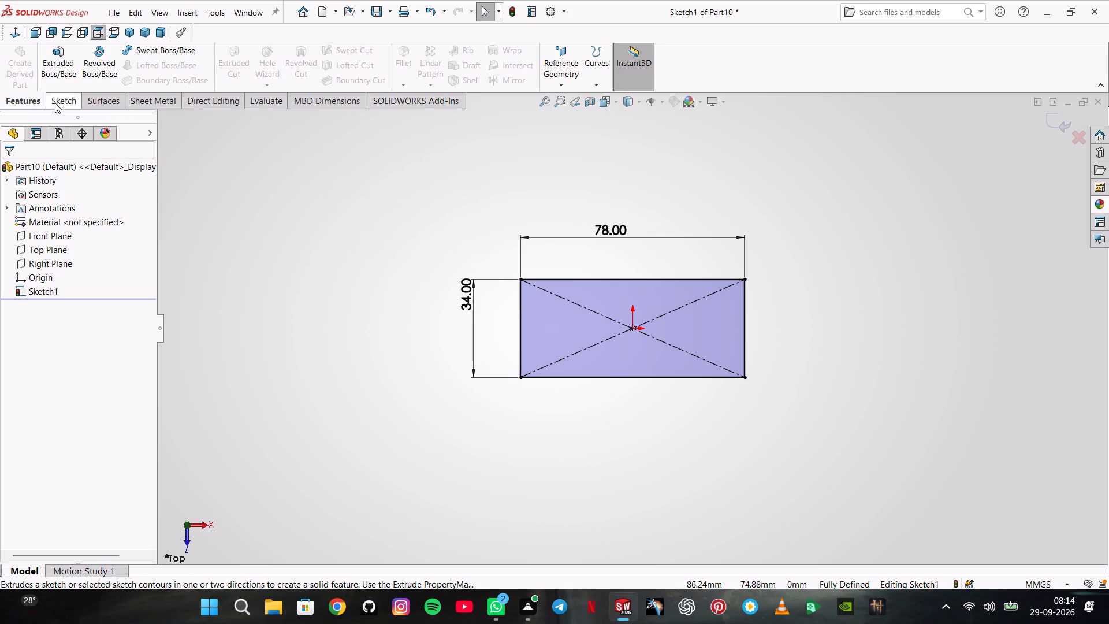
click(107, 53)
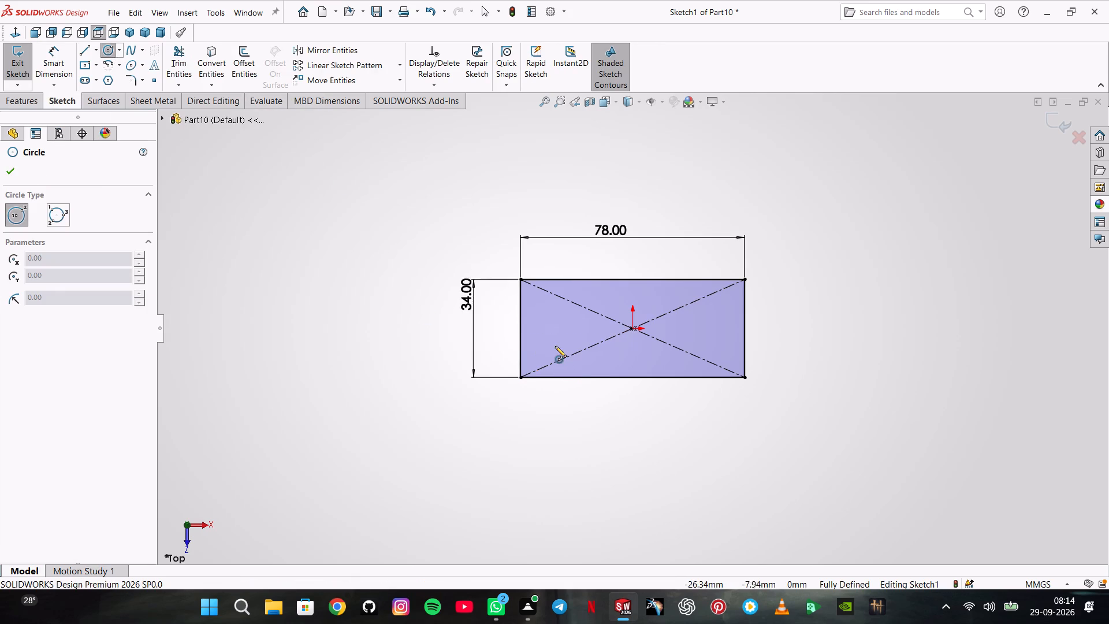
click(557, 349)
click(561, 339)
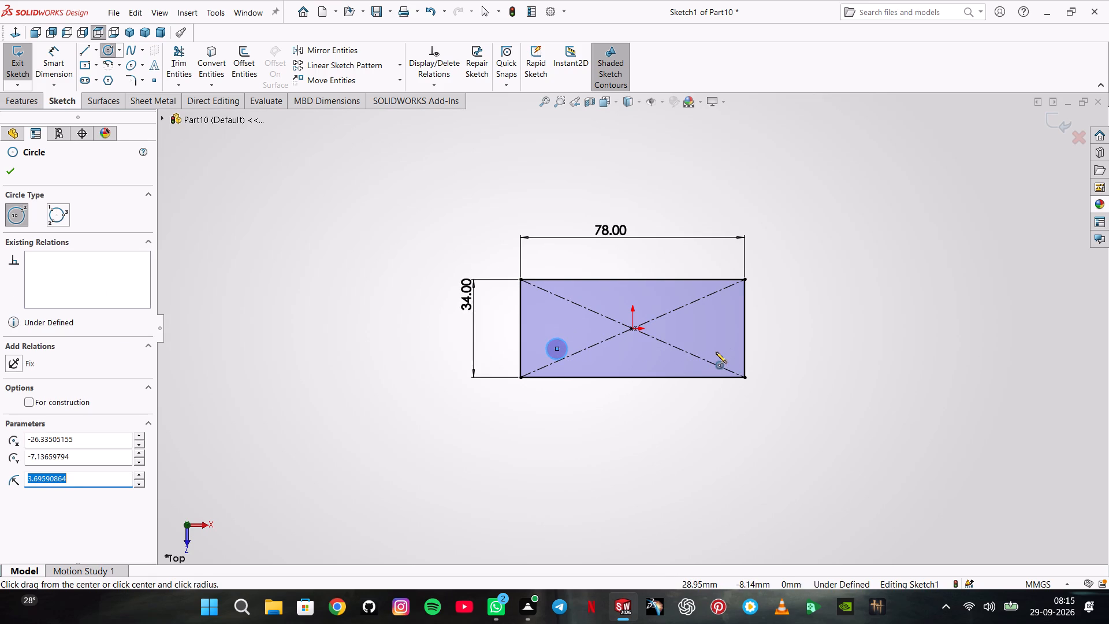
click(717, 351)
click(717, 361)
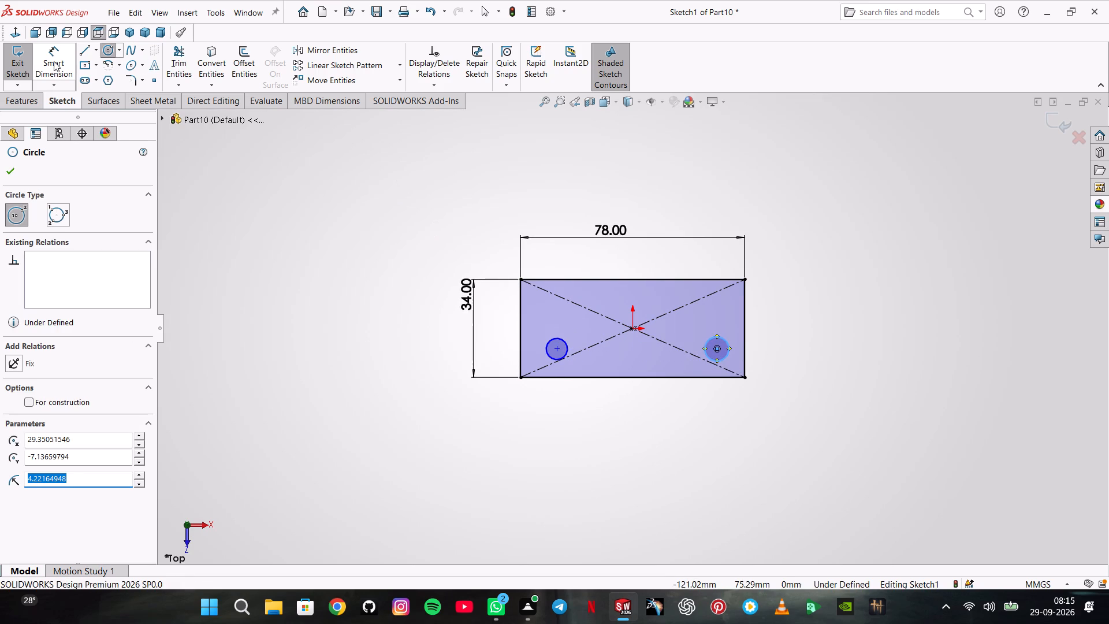
key(Escape)
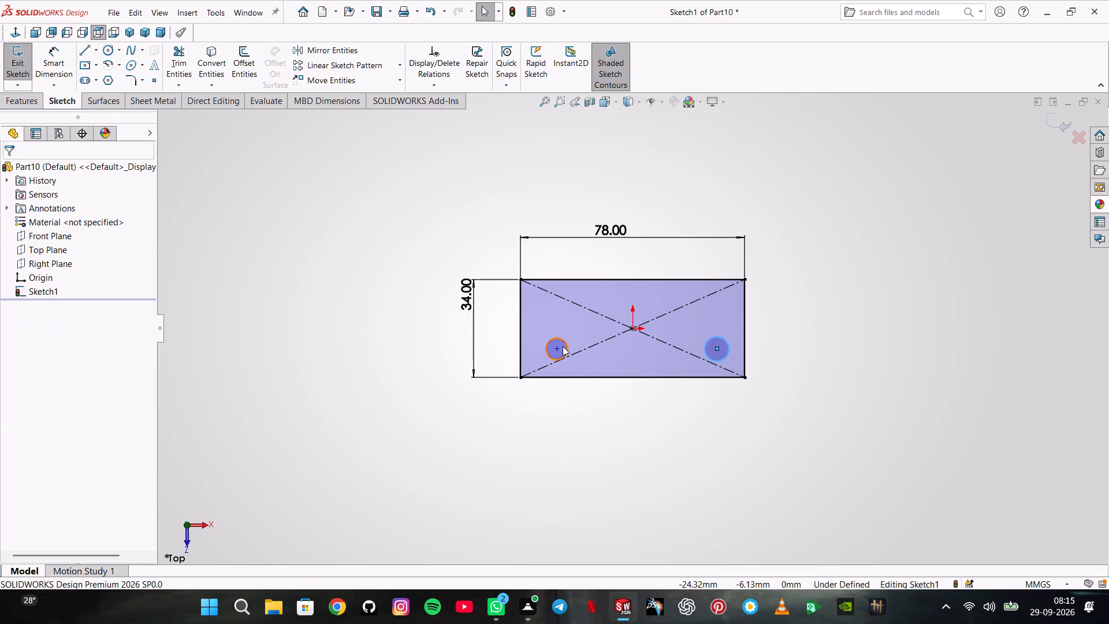
Make the two circles equal in size and align their centres with a Horizontal relation.
click(563, 346)
shift+click(706, 343)
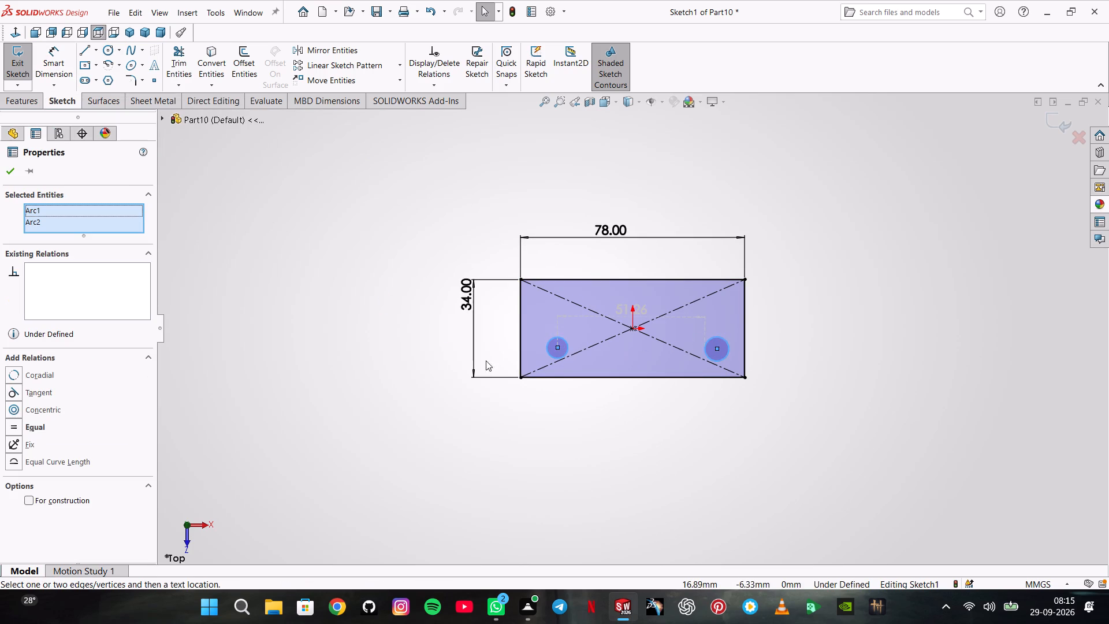
click(63, 424)
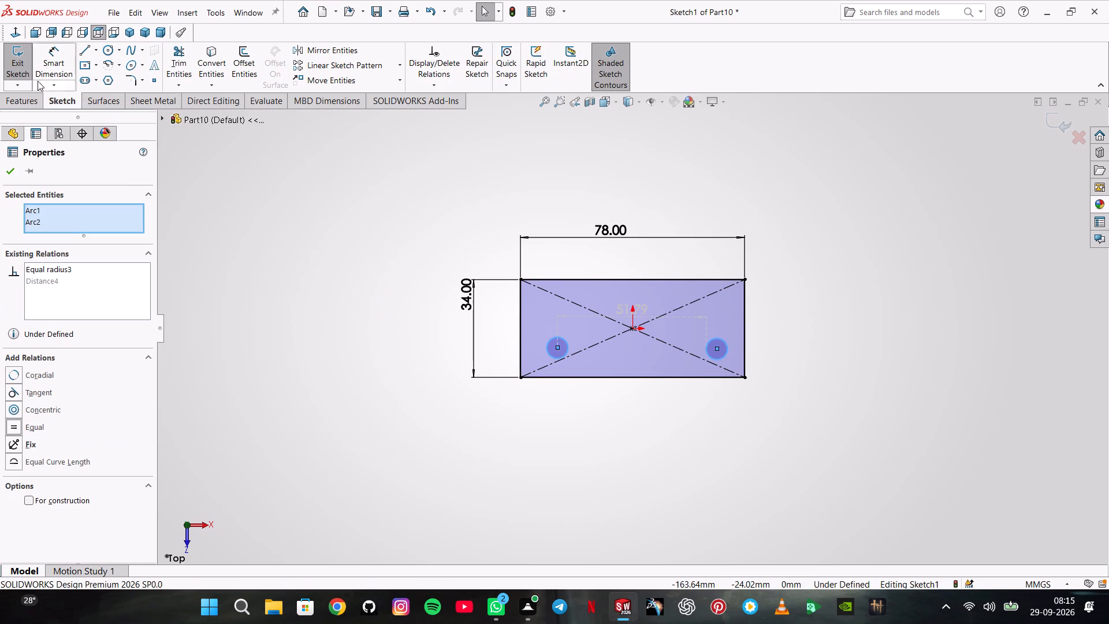
click(263, 296)
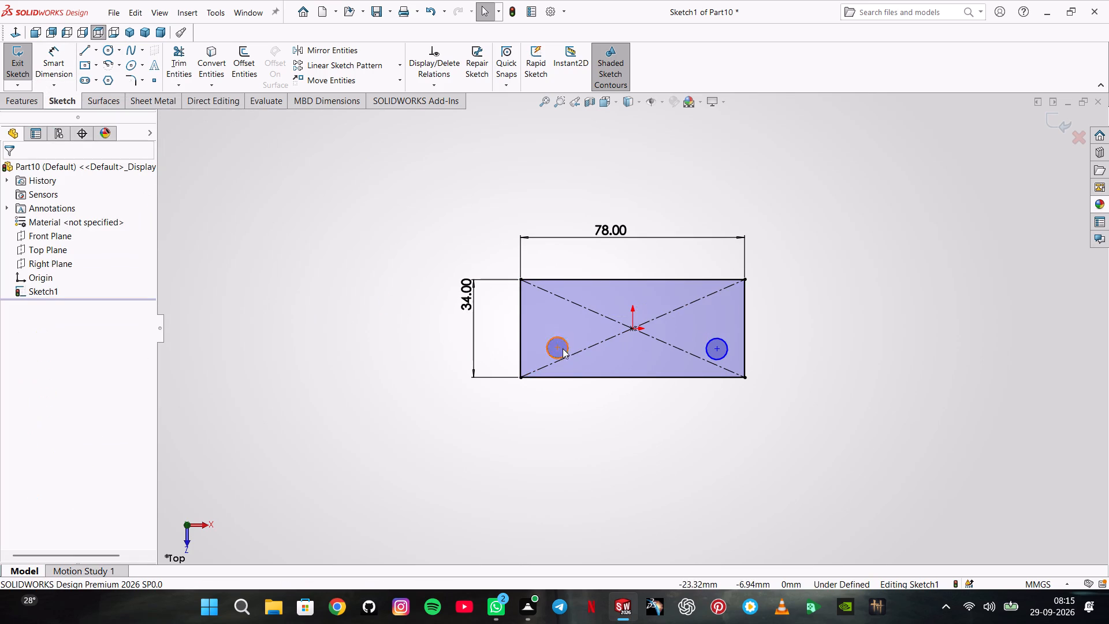
click(557, 348)
shift+click(717, 348)
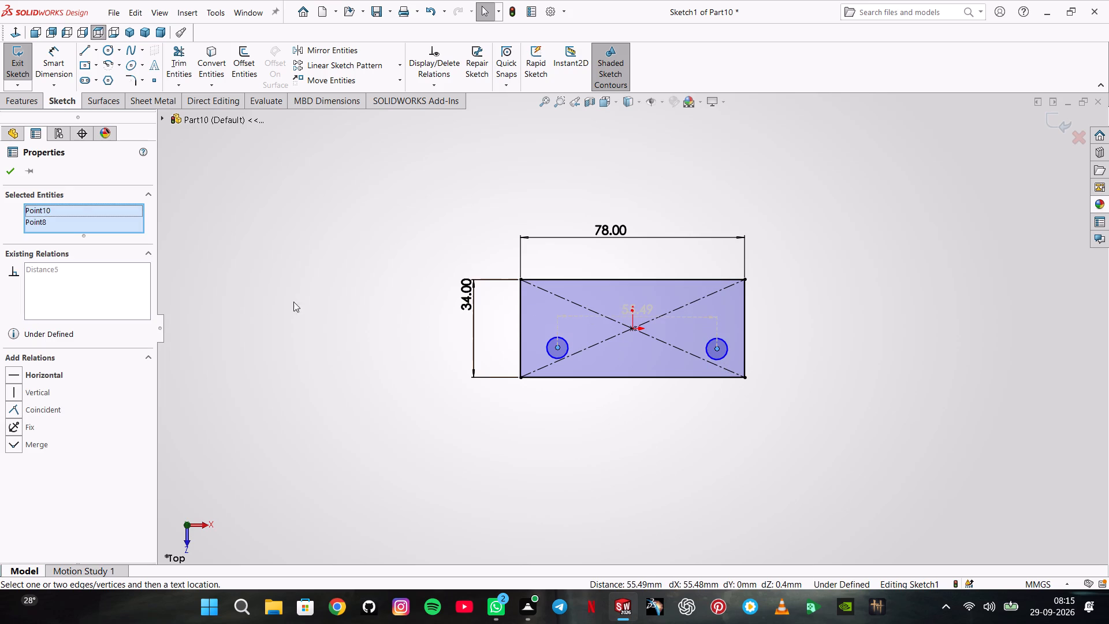
click(65, 376)
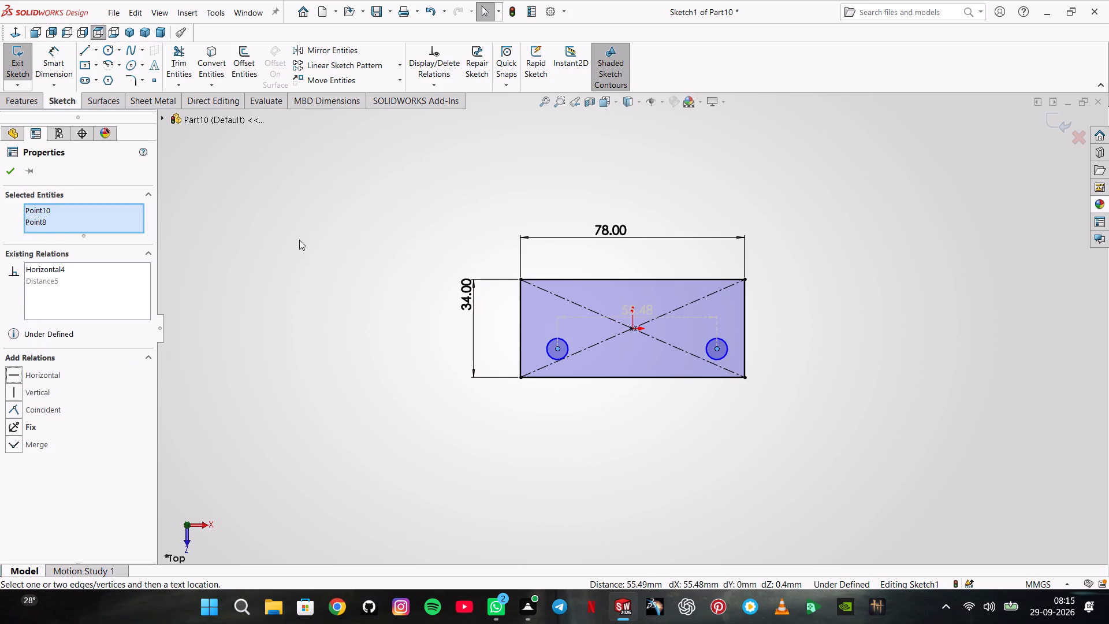
click(299, 240)
Dimension the left circle's diameter as 10 mm.
click(50, 43)
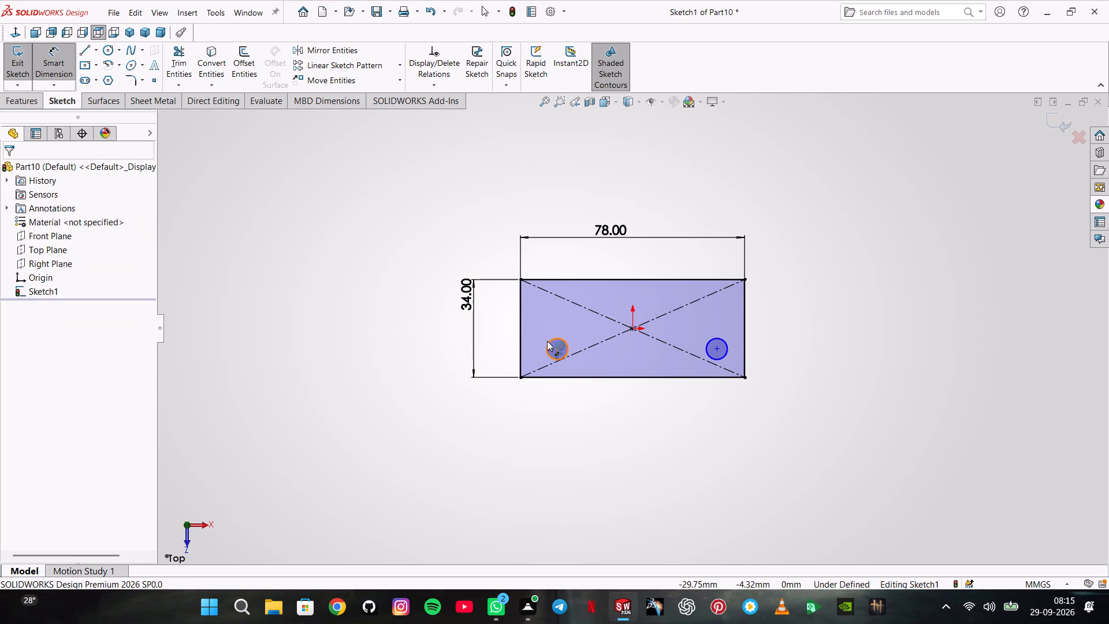
click(551, 341)
click(493, 340)
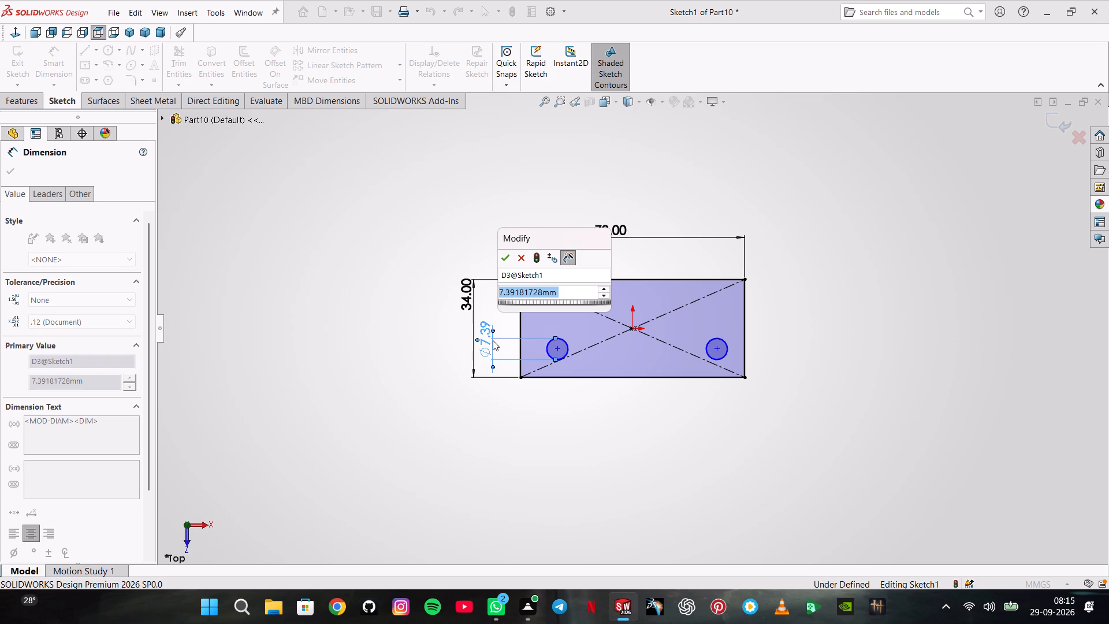
text(10)
key(Return)
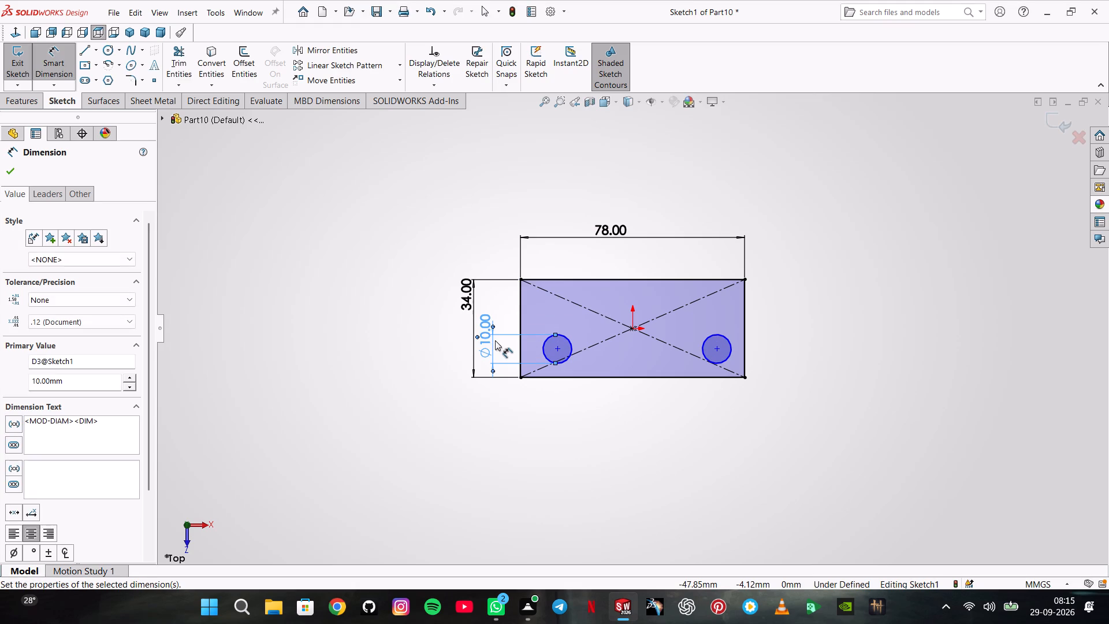
Dimension each circle's centre 20 mm from the nearest vertical side of the rectangle.
click(557, 350)
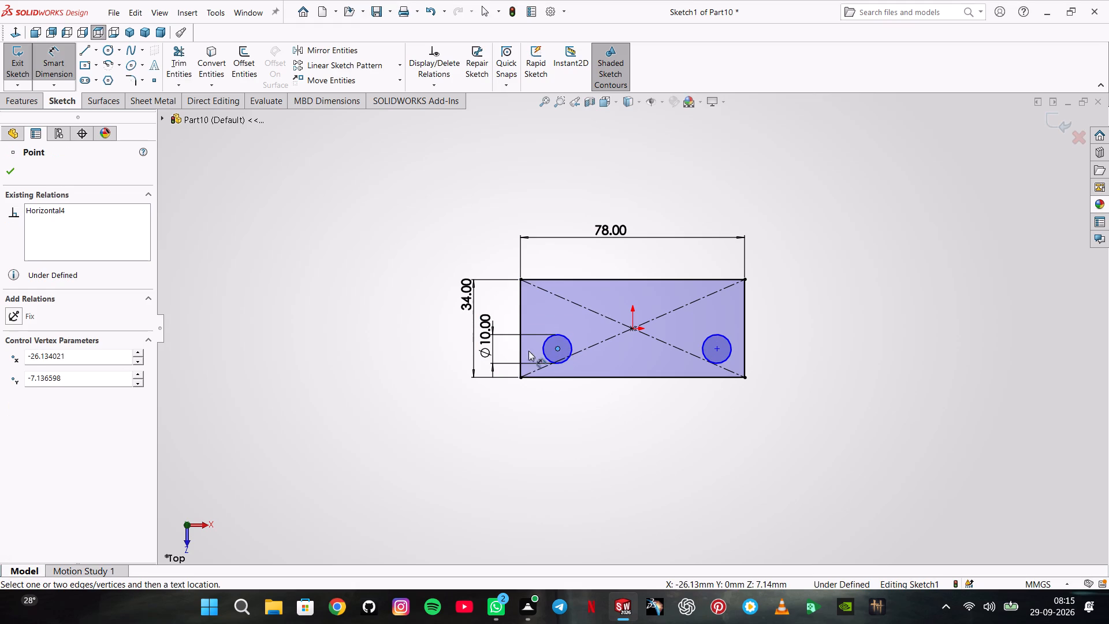
click(522, 351)
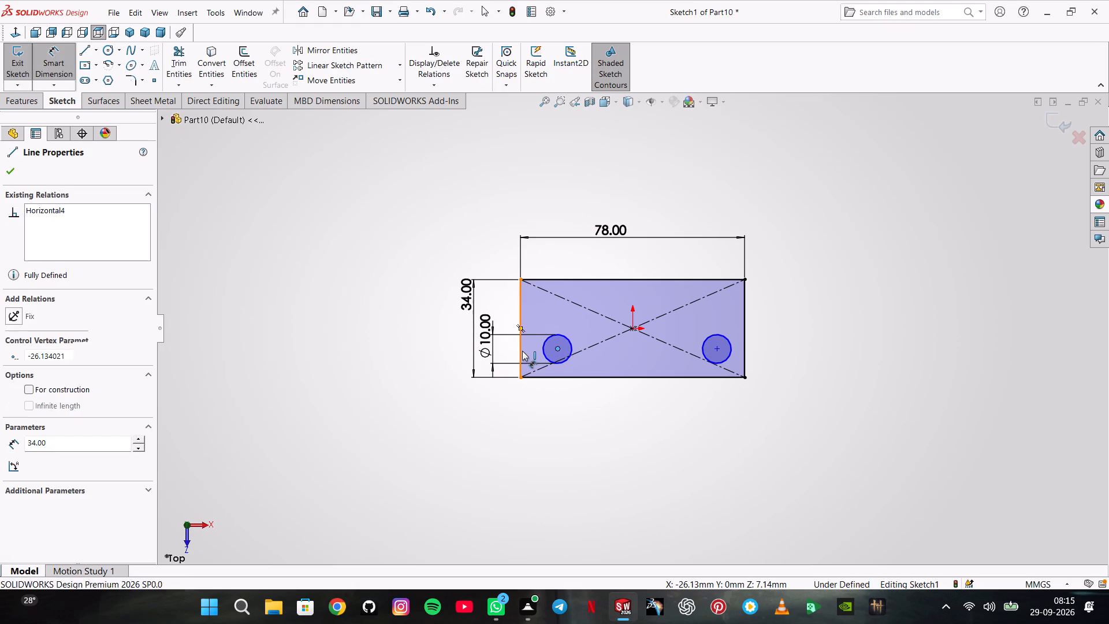
click(541, 410)
text(20)
key(Return)
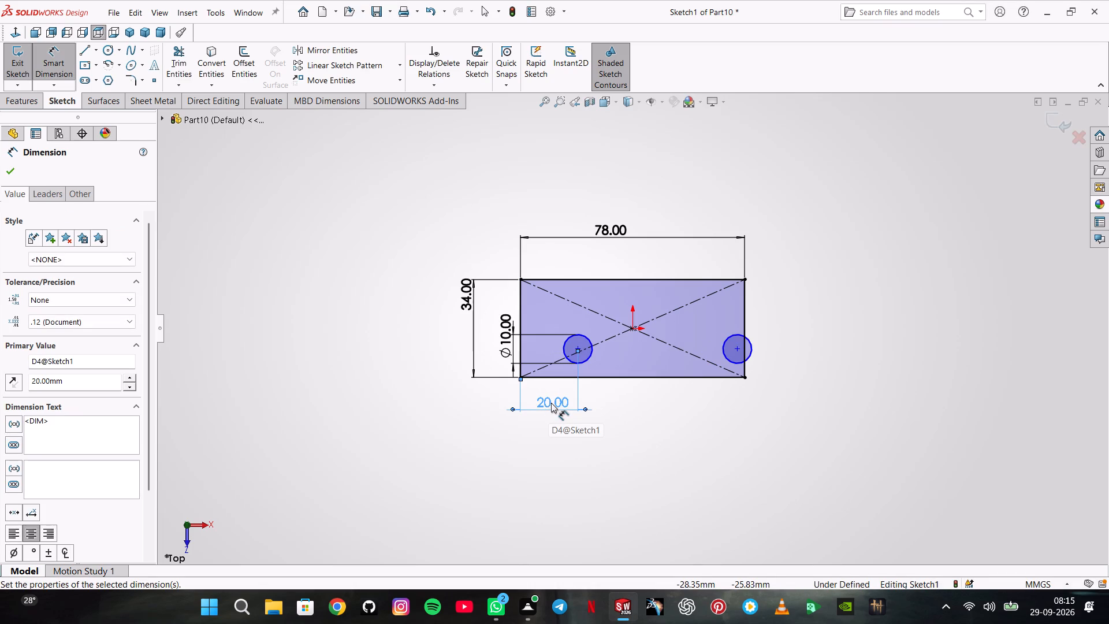
click(736, 350)
click(748, 366)
click(745, 367)
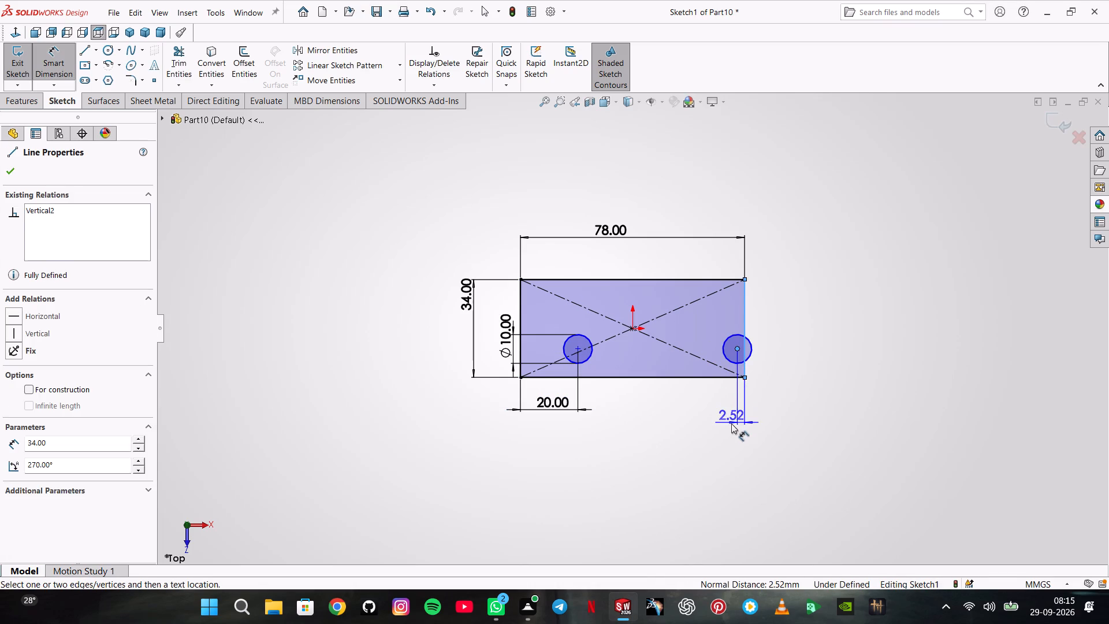
click(731, 425)
text(20)
key(Return)
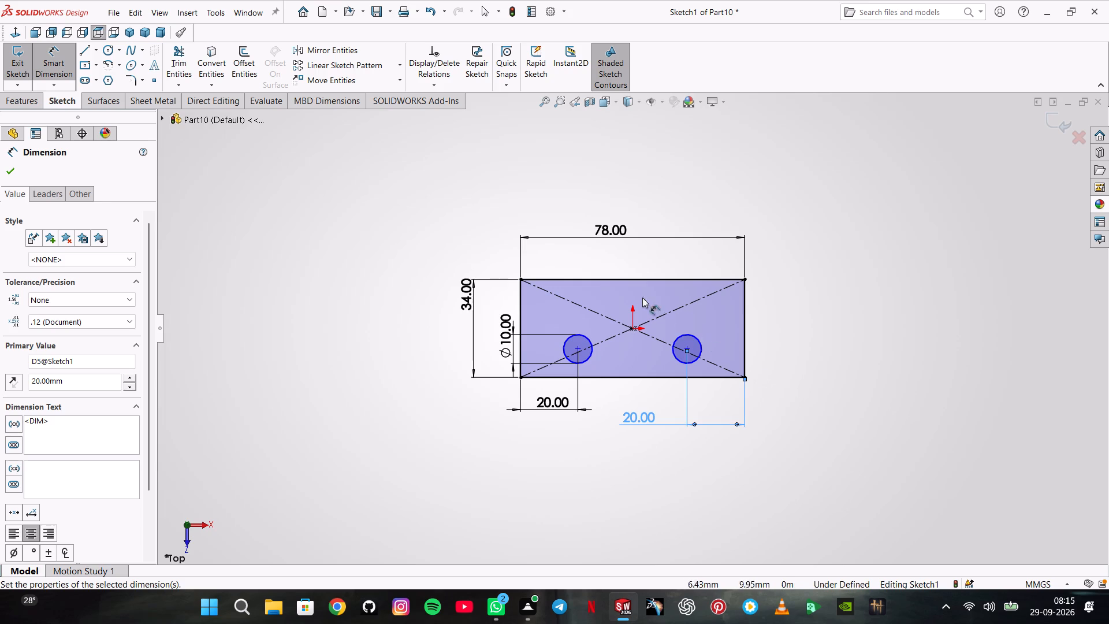
Extrude the rectangle with its two circular holes as a blind boss 7 mm deep.
click(14, 96)
click(49, 75)
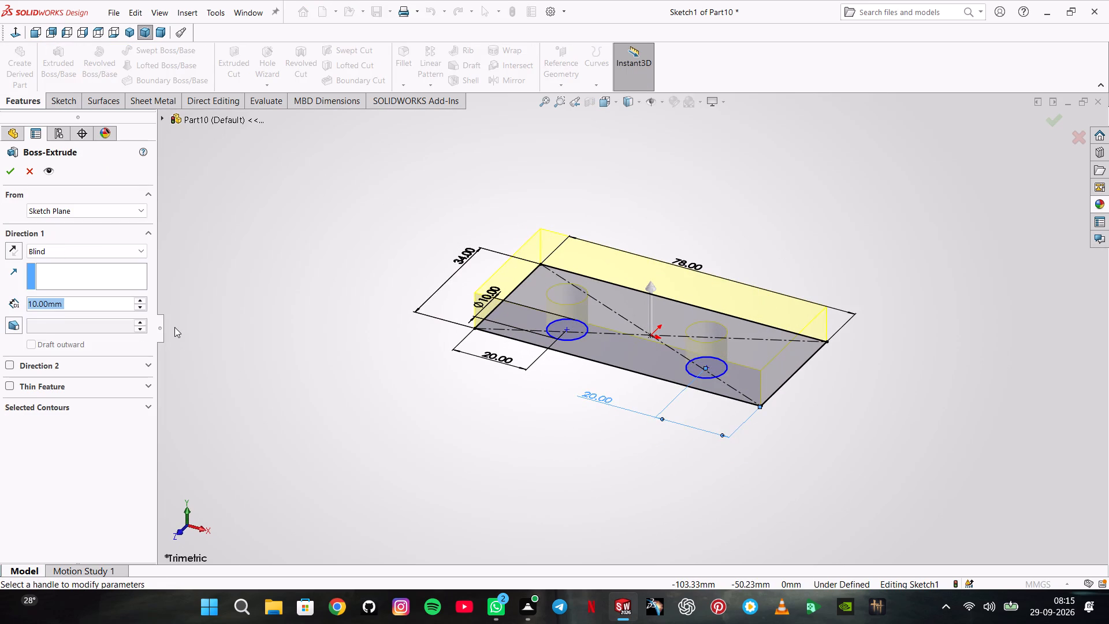
key(7)
key(Return)
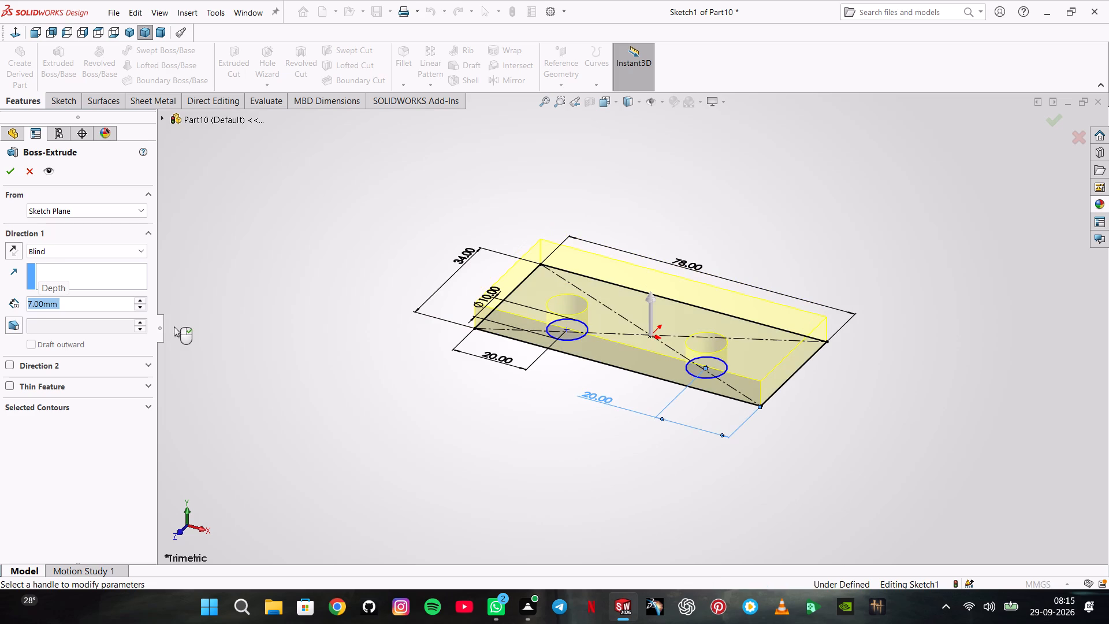
key(Return)
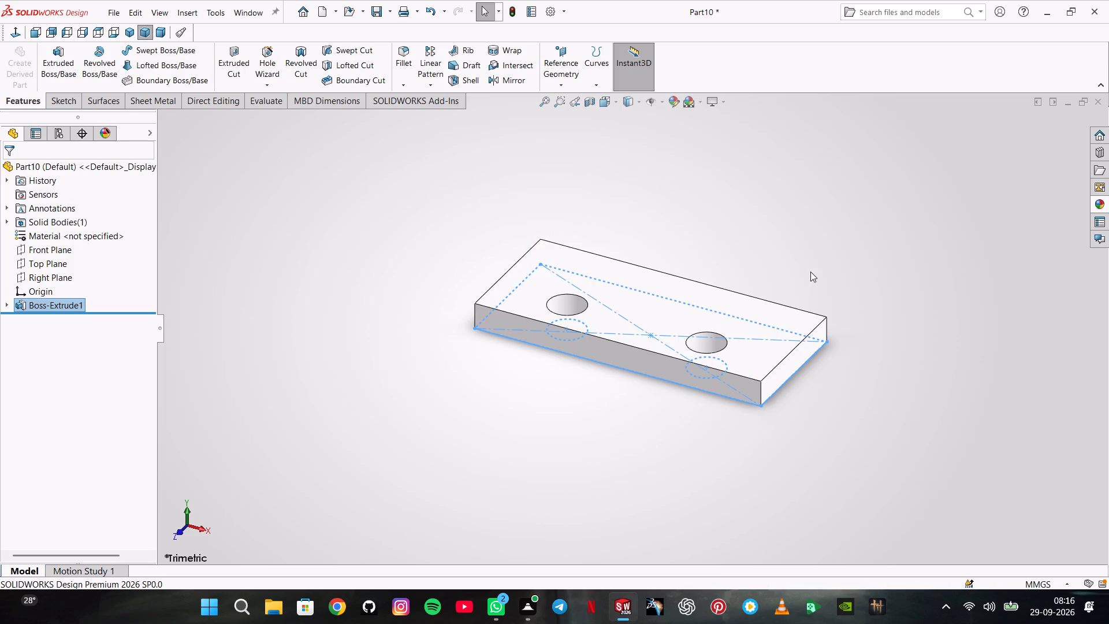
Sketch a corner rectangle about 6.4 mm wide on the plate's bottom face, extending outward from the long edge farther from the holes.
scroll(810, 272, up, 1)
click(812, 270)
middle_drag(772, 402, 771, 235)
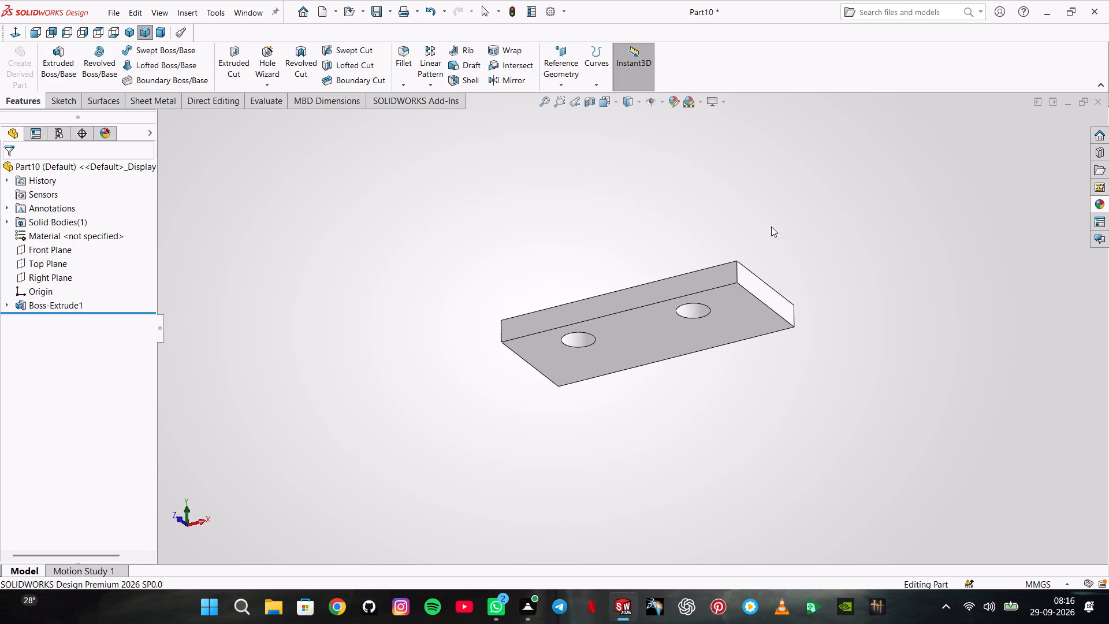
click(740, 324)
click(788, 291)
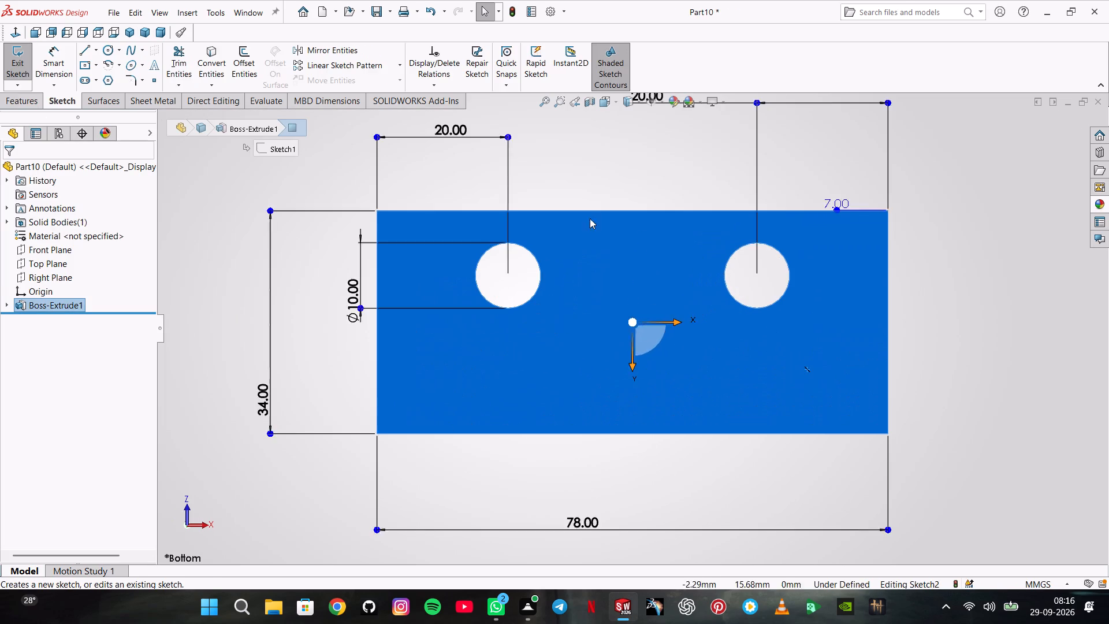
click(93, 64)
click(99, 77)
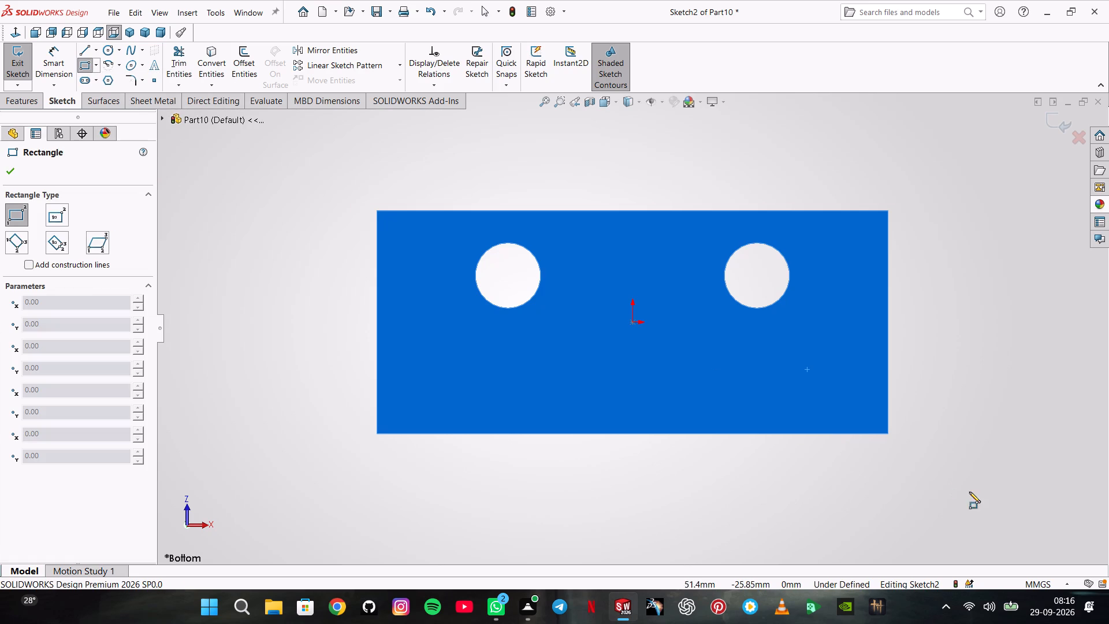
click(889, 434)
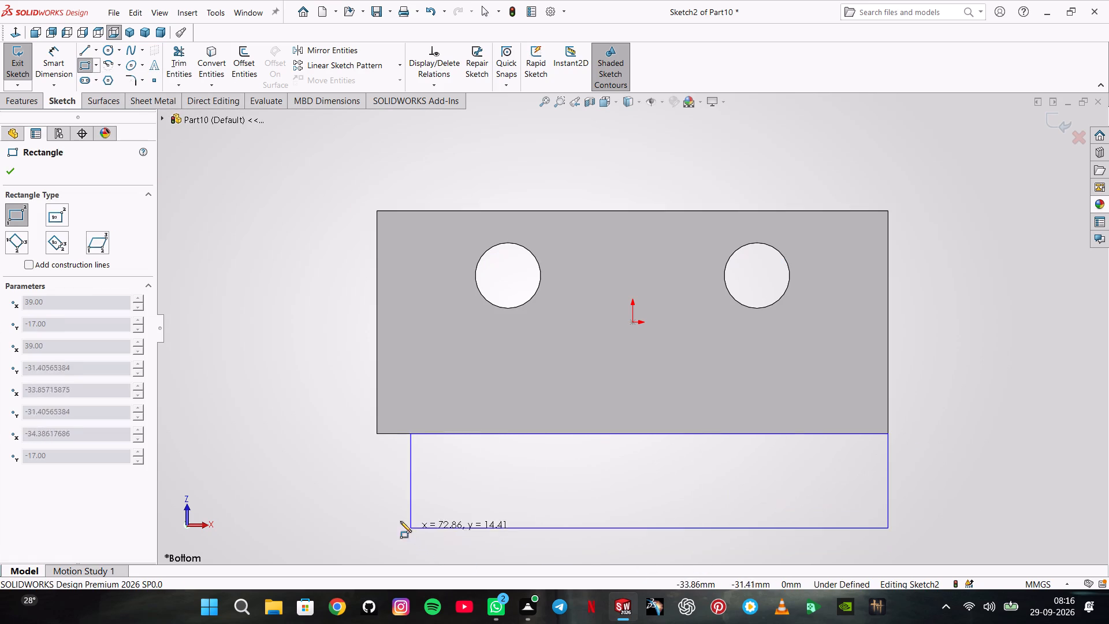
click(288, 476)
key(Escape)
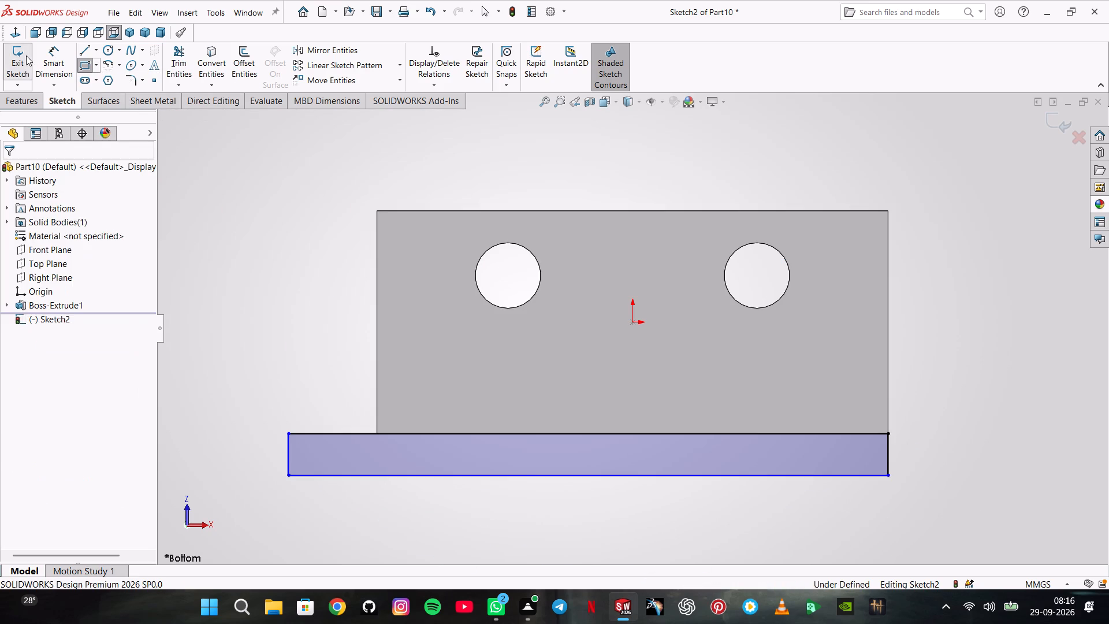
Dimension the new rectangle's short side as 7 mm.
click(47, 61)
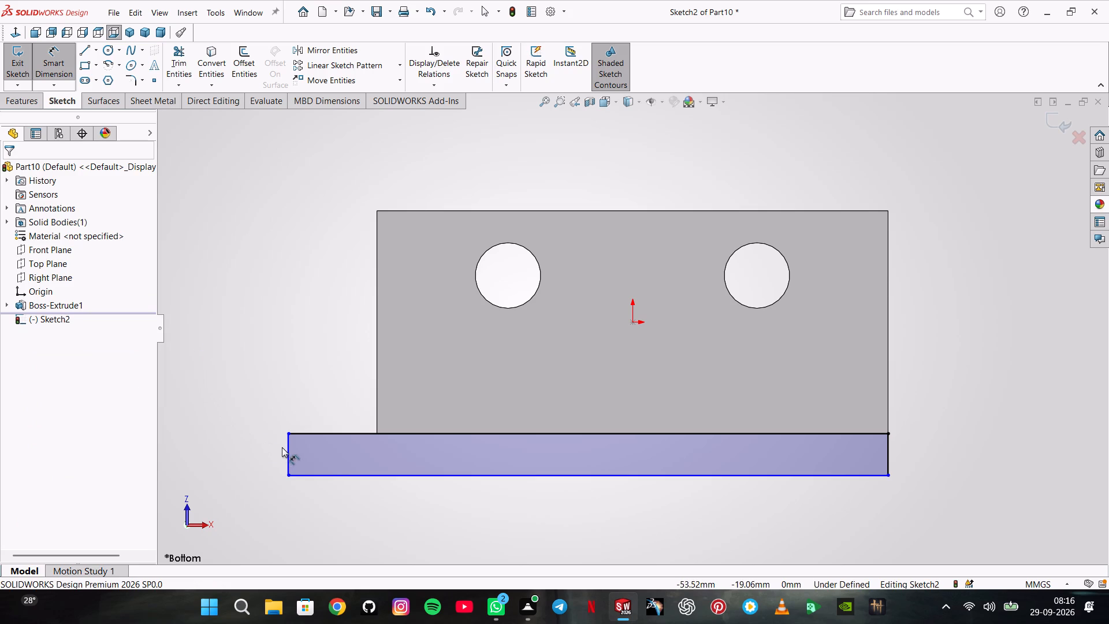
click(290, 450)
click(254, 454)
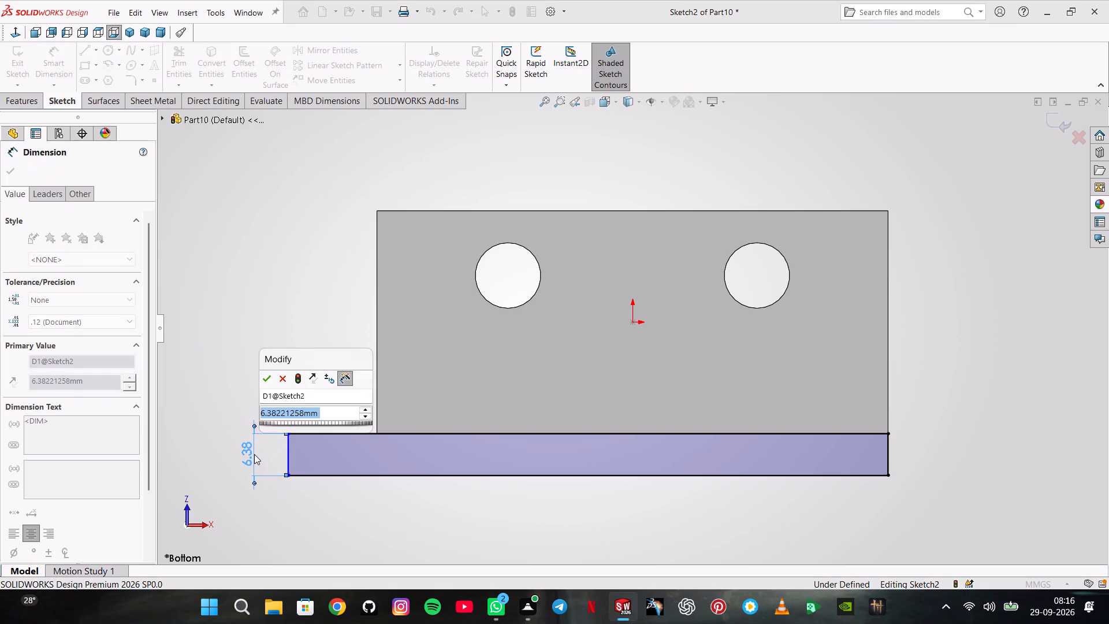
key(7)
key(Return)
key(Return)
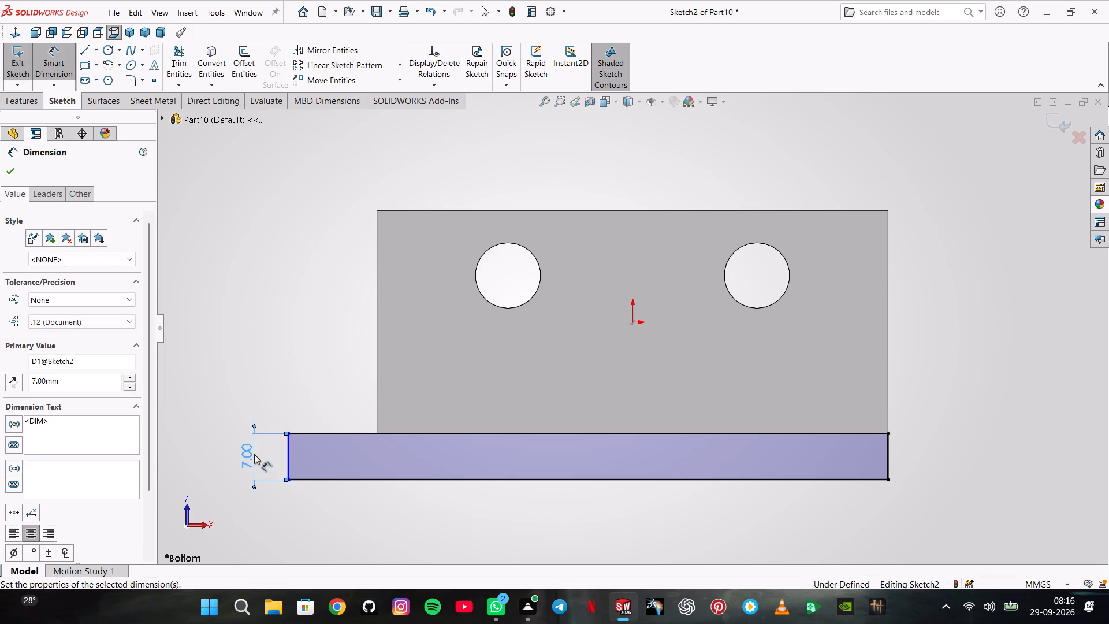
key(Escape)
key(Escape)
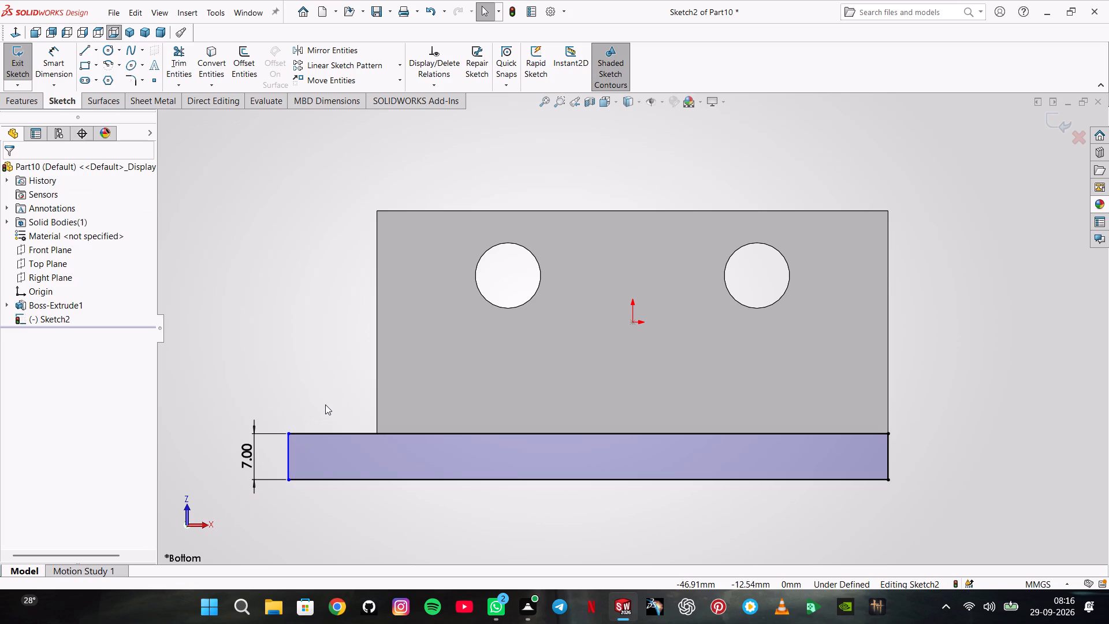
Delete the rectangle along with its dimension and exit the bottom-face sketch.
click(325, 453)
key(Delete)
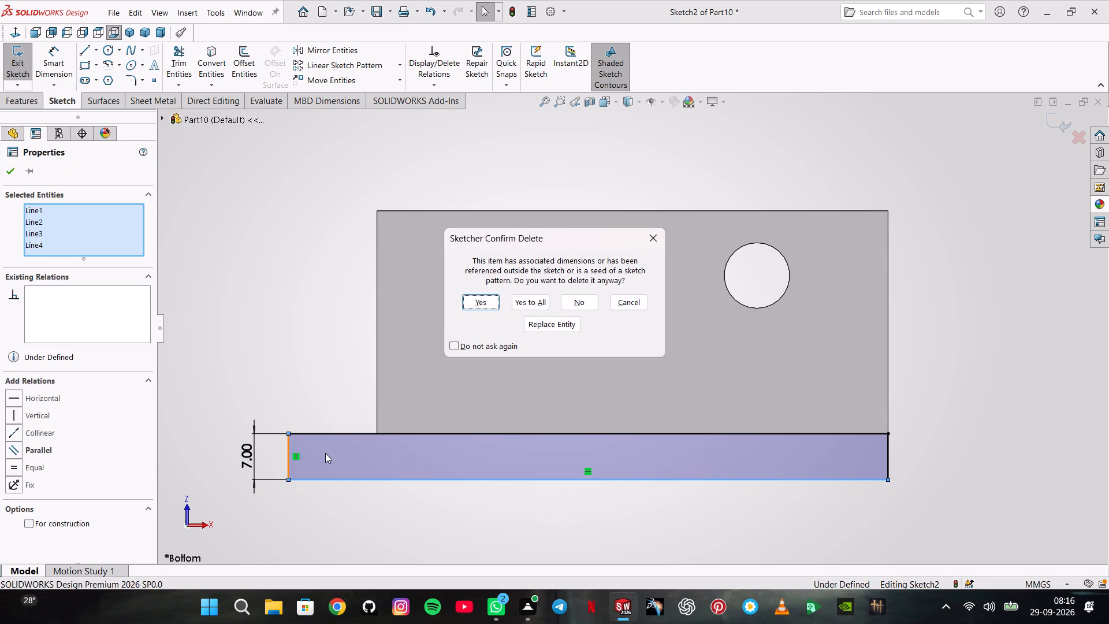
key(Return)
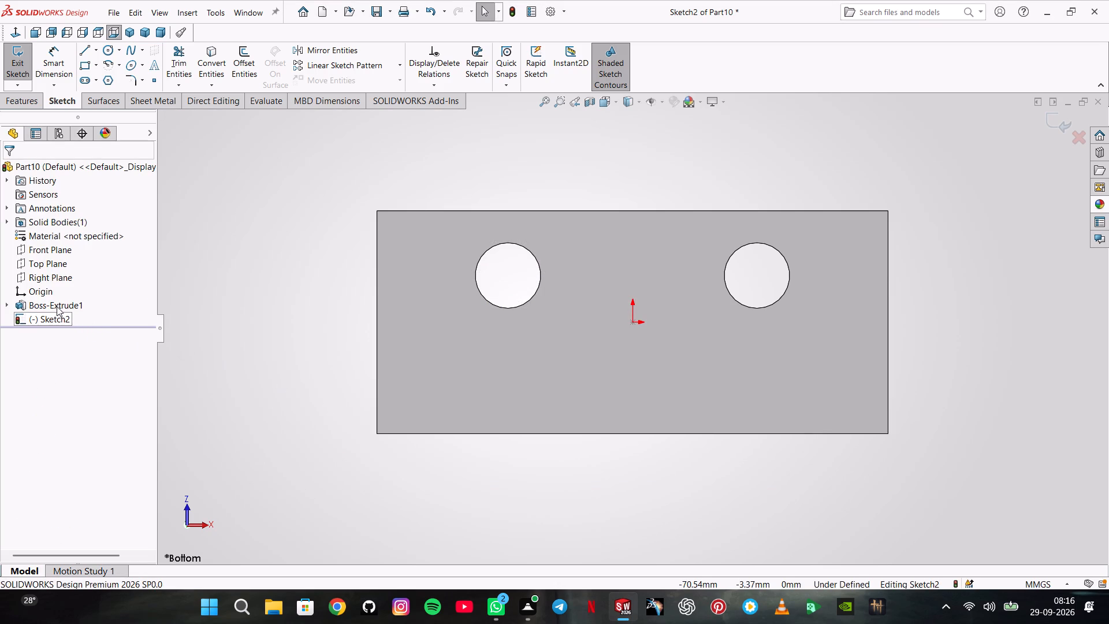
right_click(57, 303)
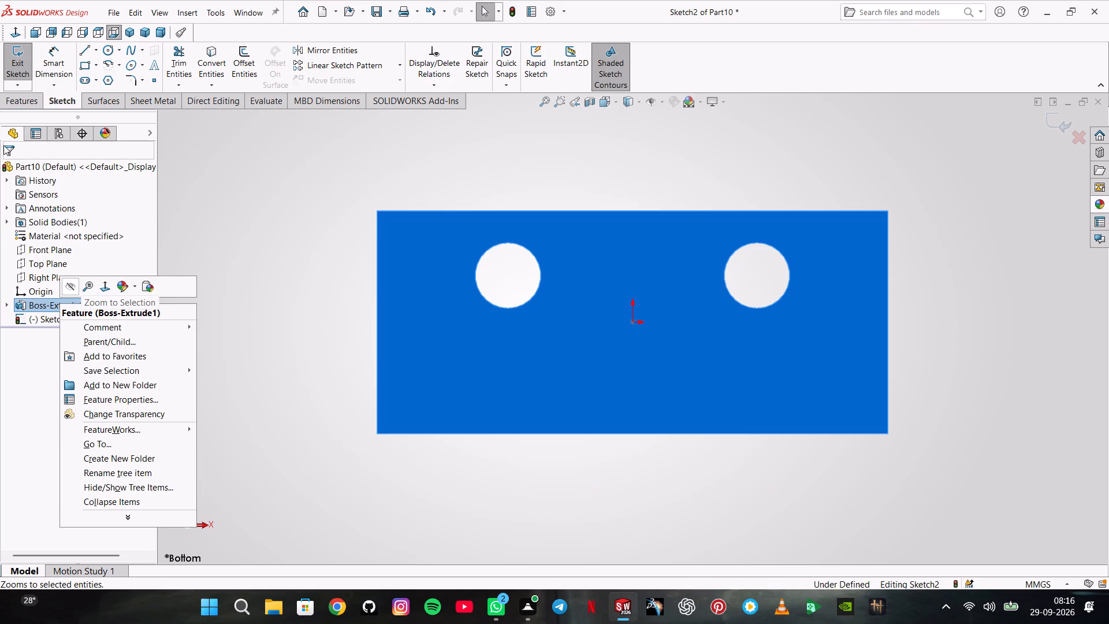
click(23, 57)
Edit the base plate's sketch, set the rectangle's short side to 41 mm, and exit the sketch.
right_click(71, 300)
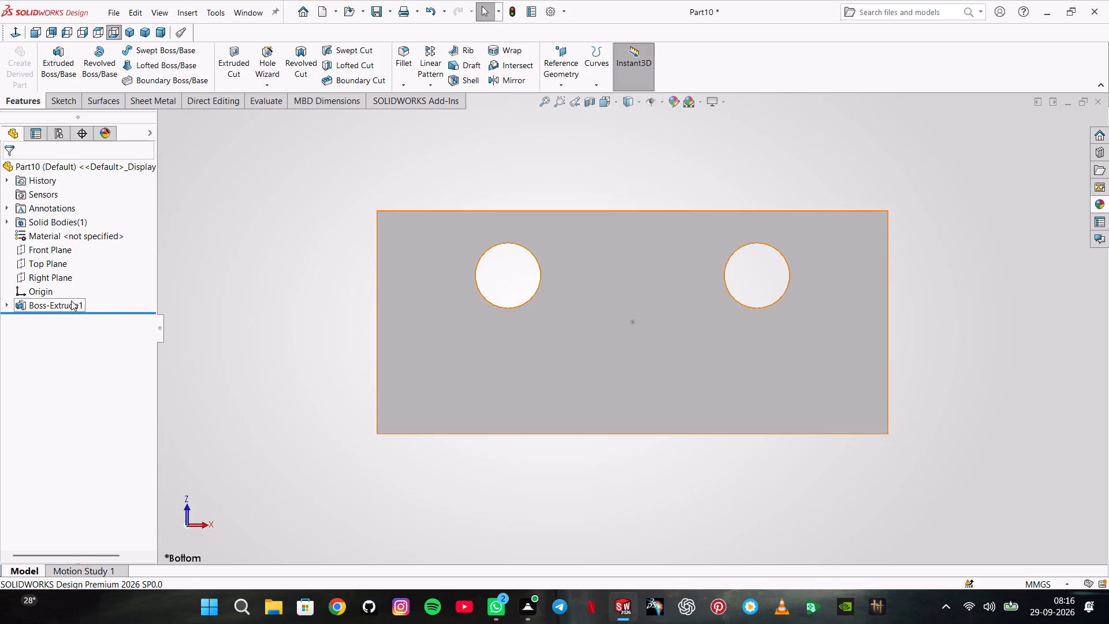
click(98, 266)
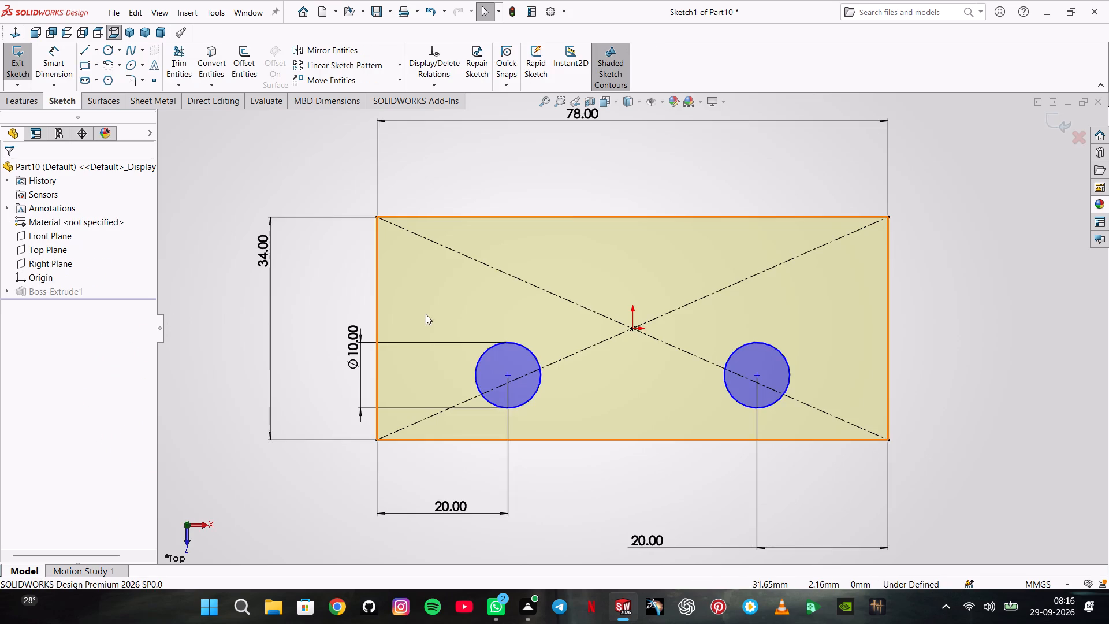
double_click(257, 253)
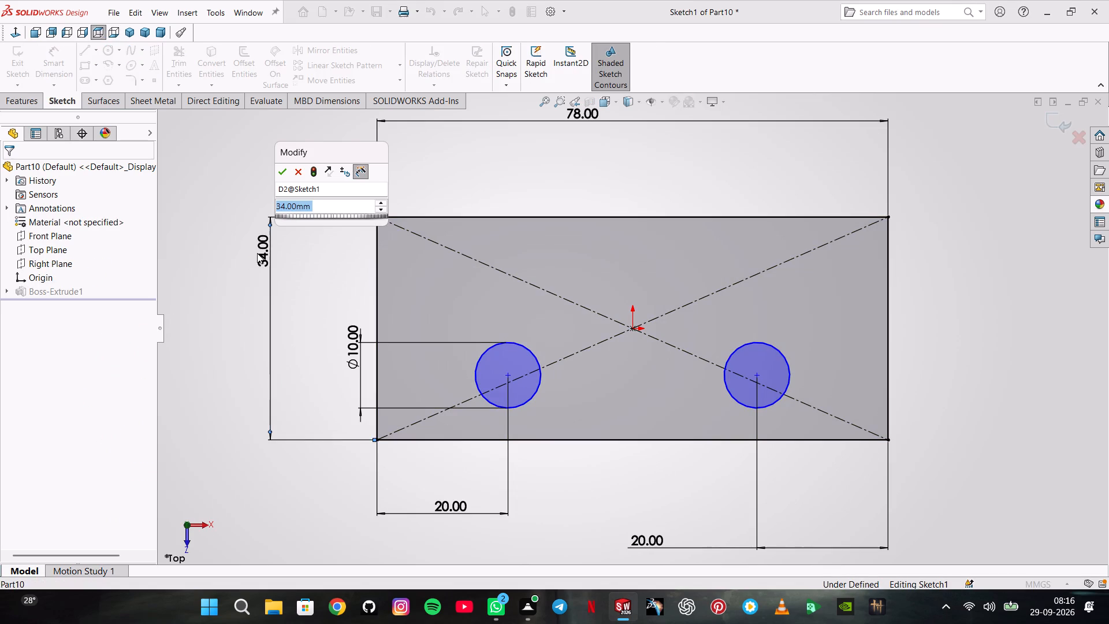
text(440)
key(Return)
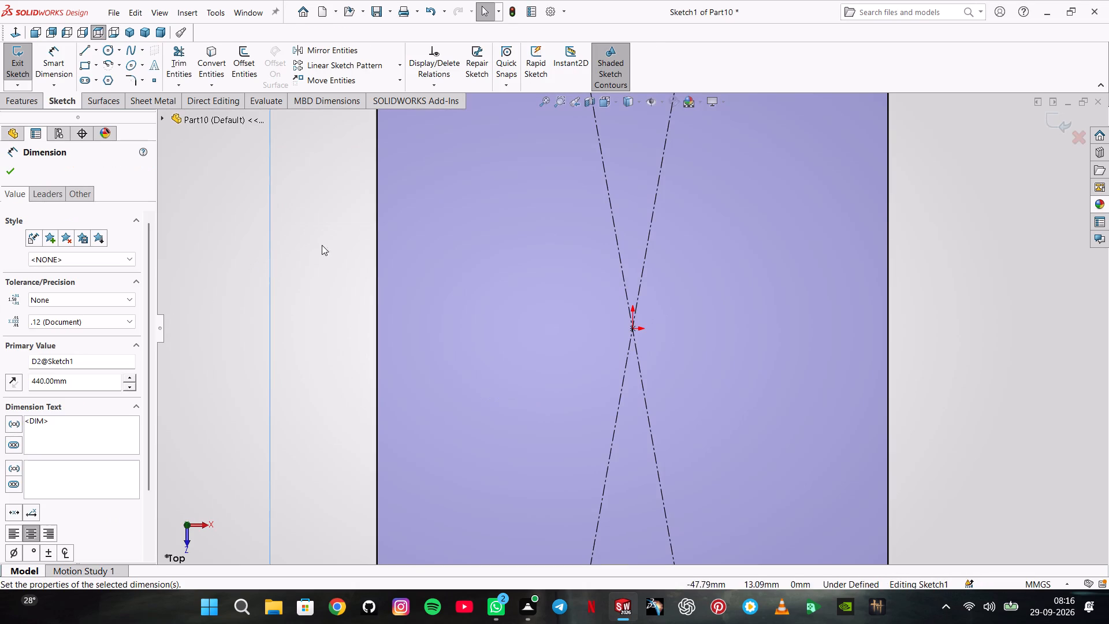
scroll(327, 251, up, 6)
double_click(98, 382)
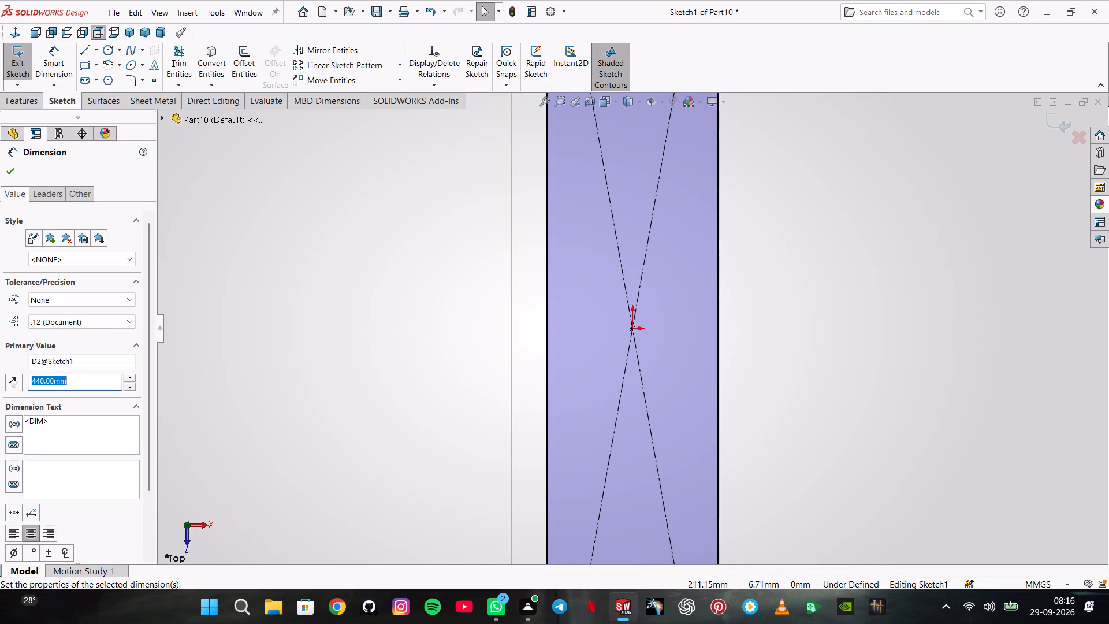
text(41)
key(Return)
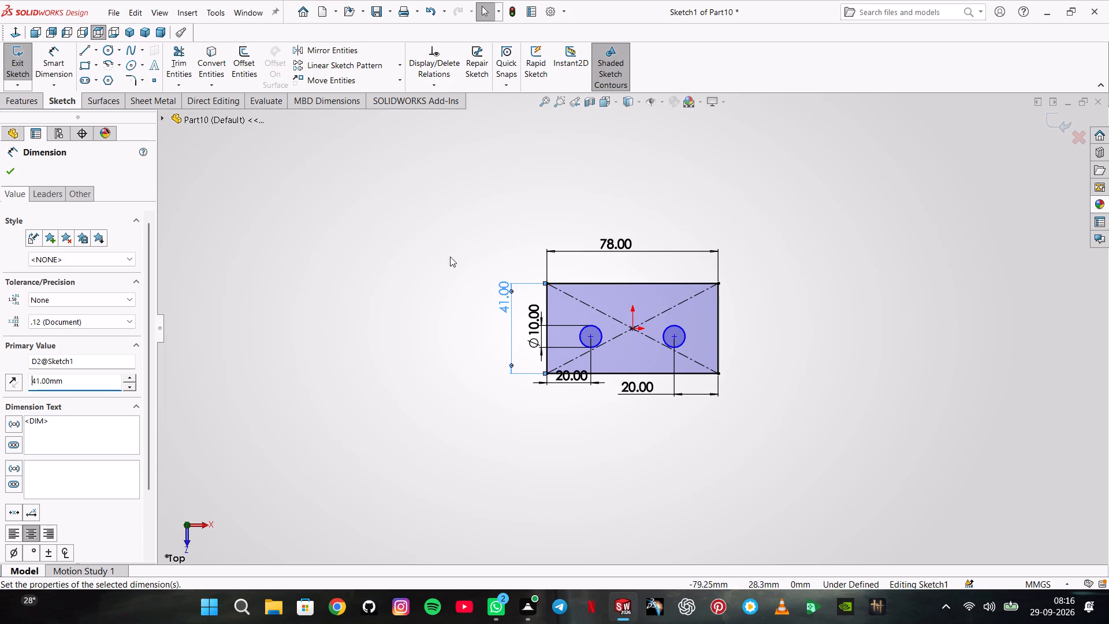
click(25, 70)
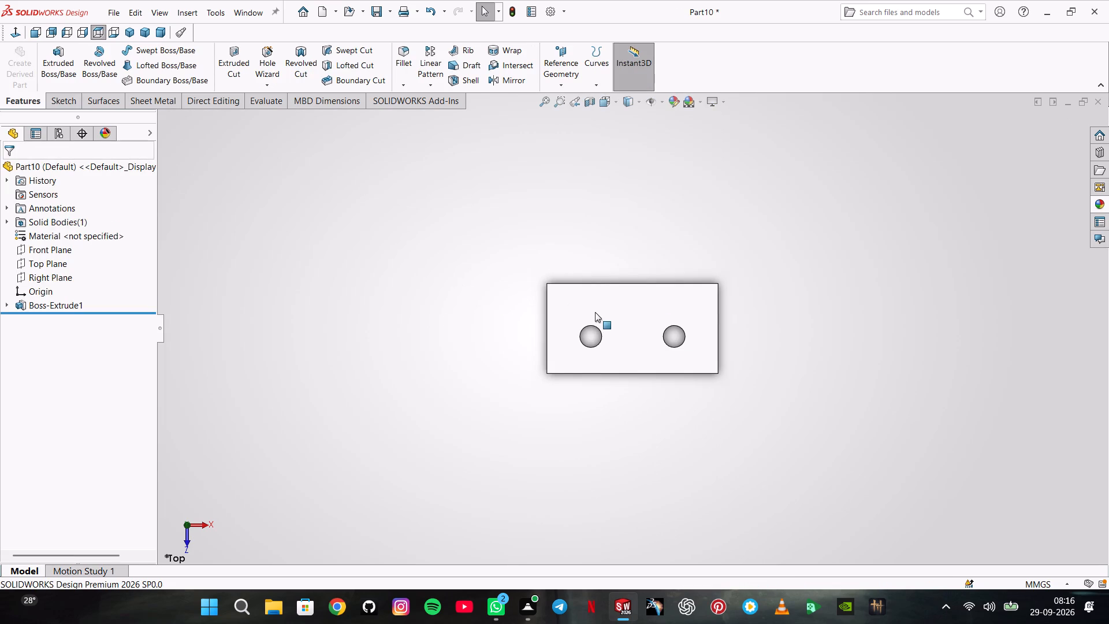
Reopen the base sketch, dimension the left hole's centre 12 mm from the nearest long edge, and exit the sketch.
middle_drag(653, 392, 660, 362)
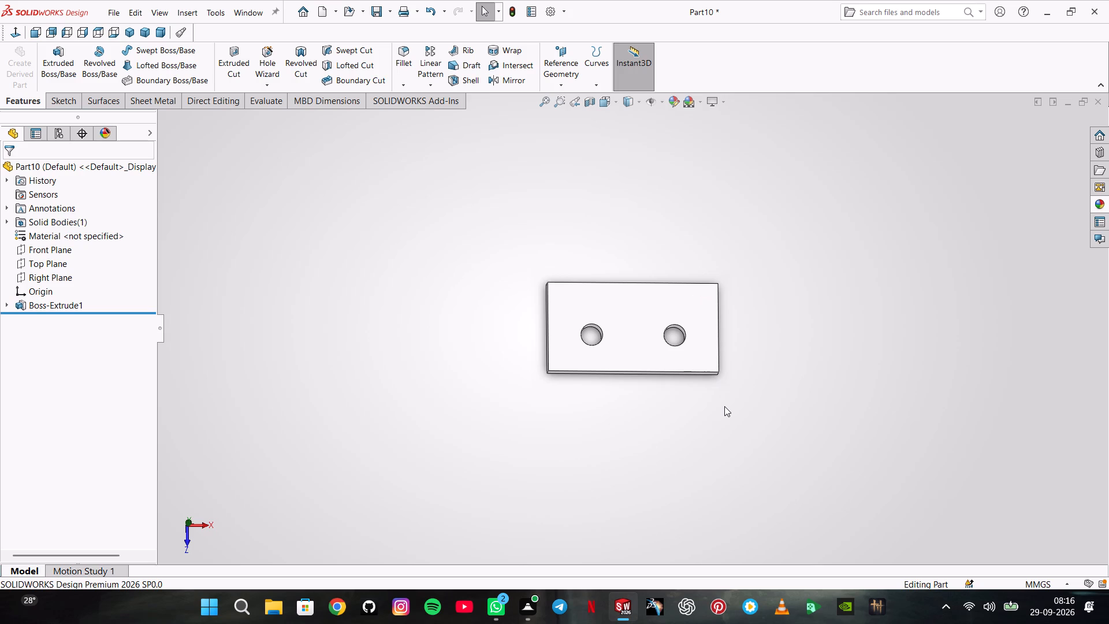
right_click(66, 300)
click(96, 265)
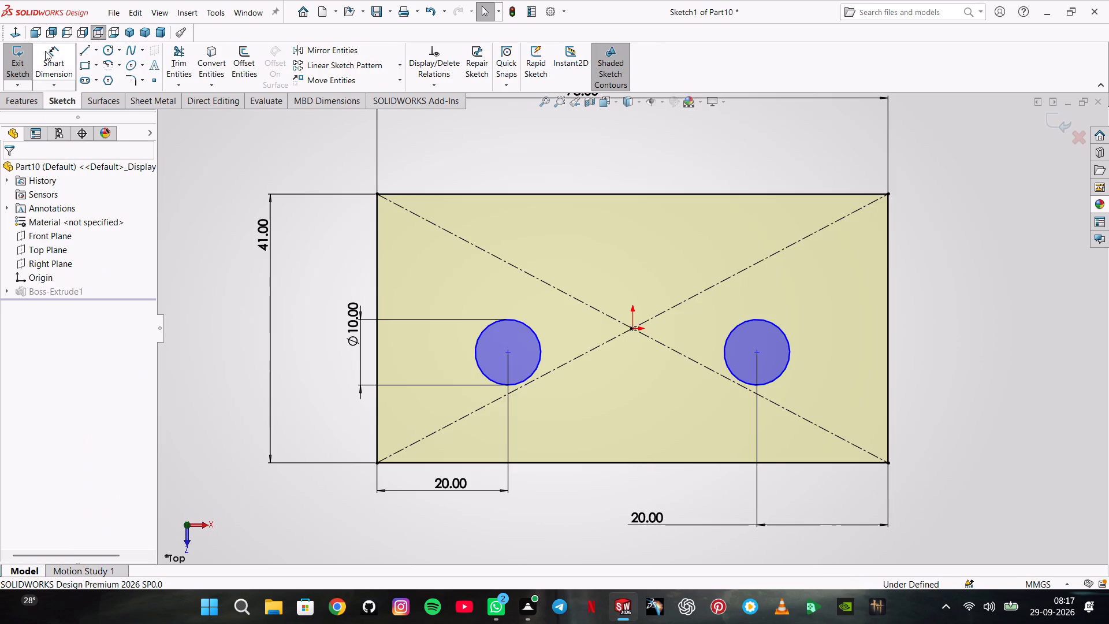
click(46, 51)
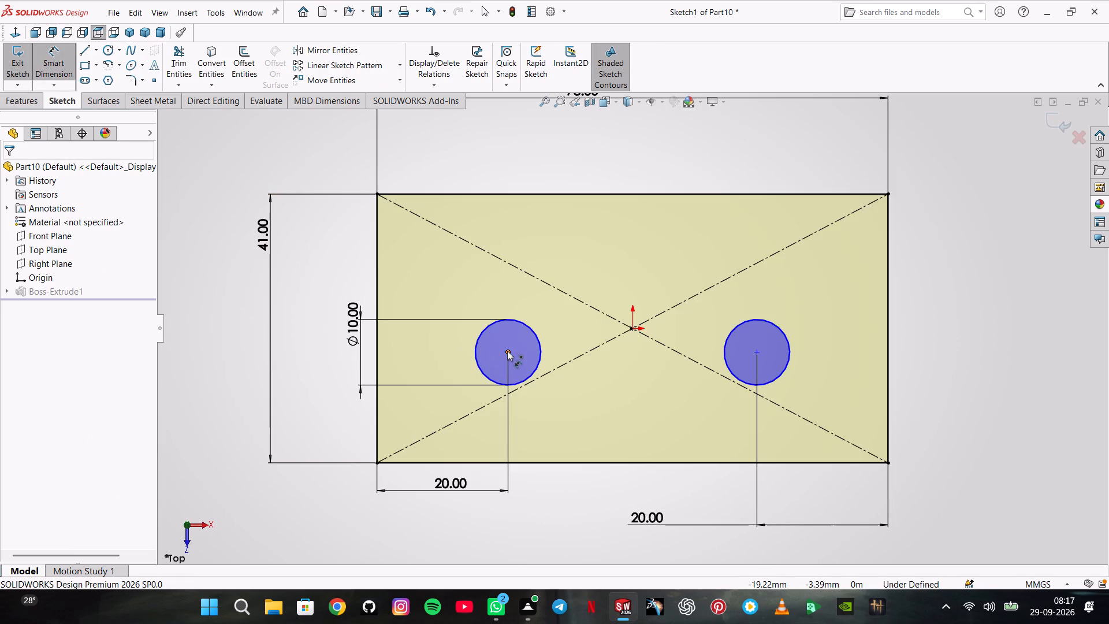
click(507, 351)
click(488, 462)
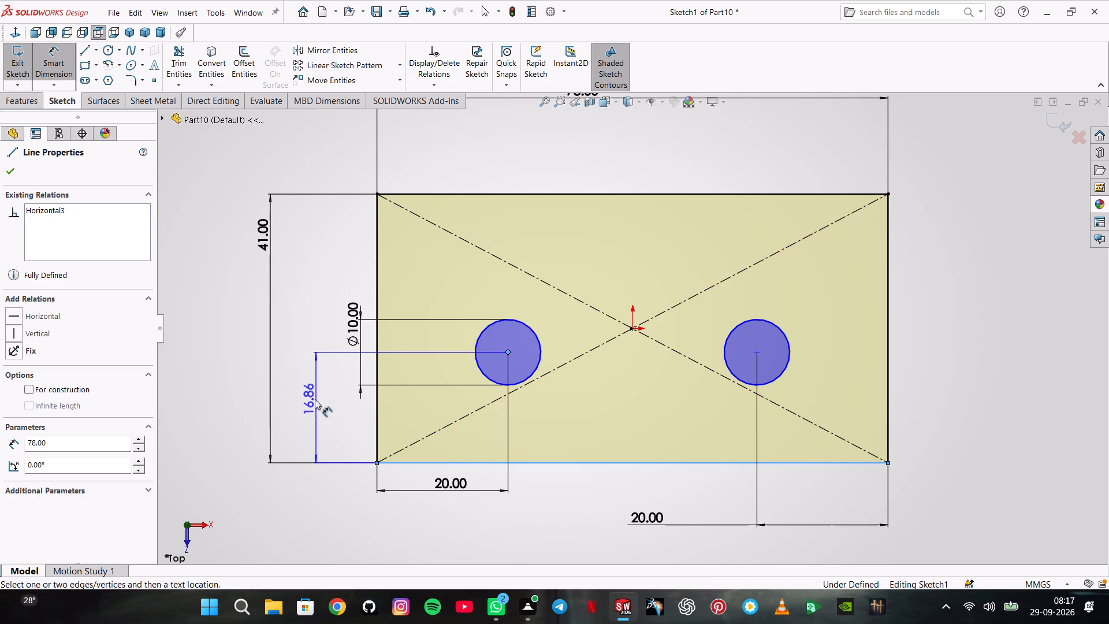
click(315, 399)
key(1)
key(2)
key(Return)
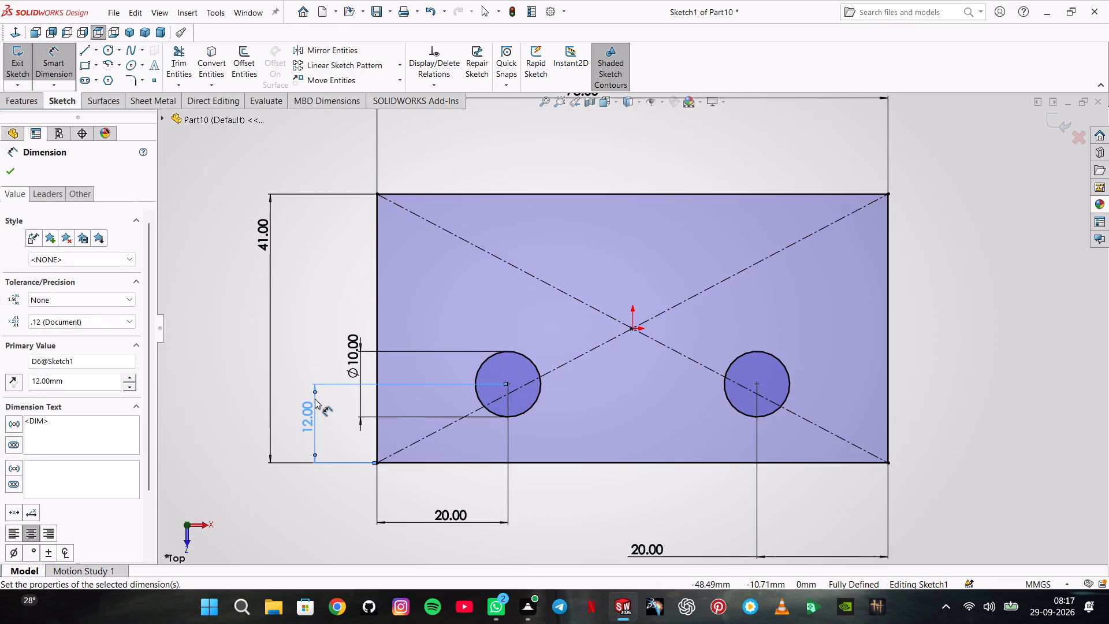
click(10, 175)
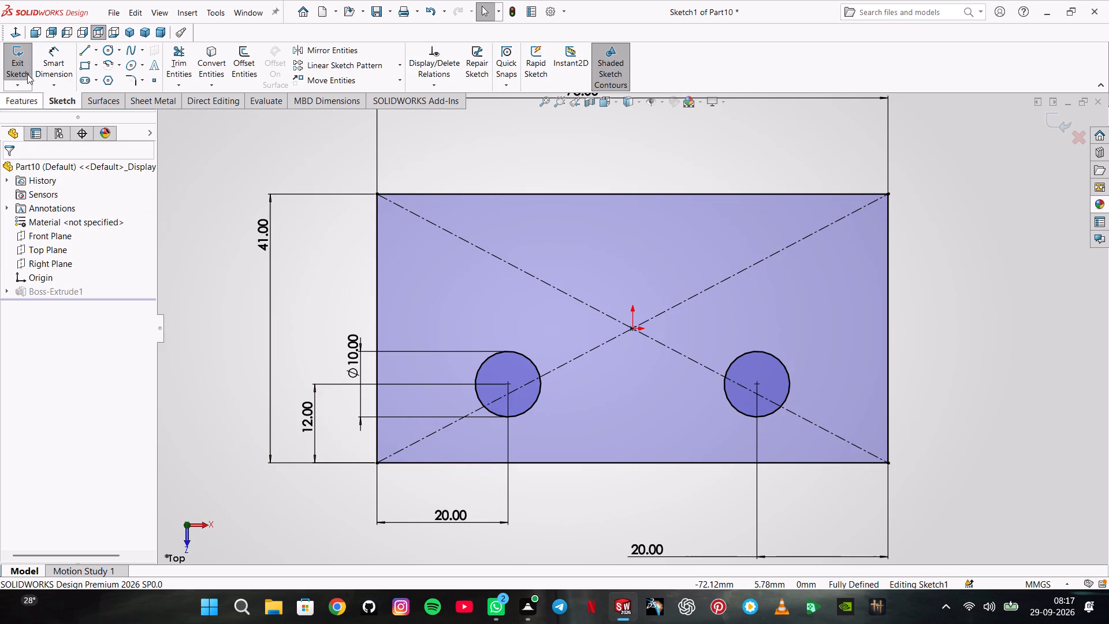
click(20, 61)
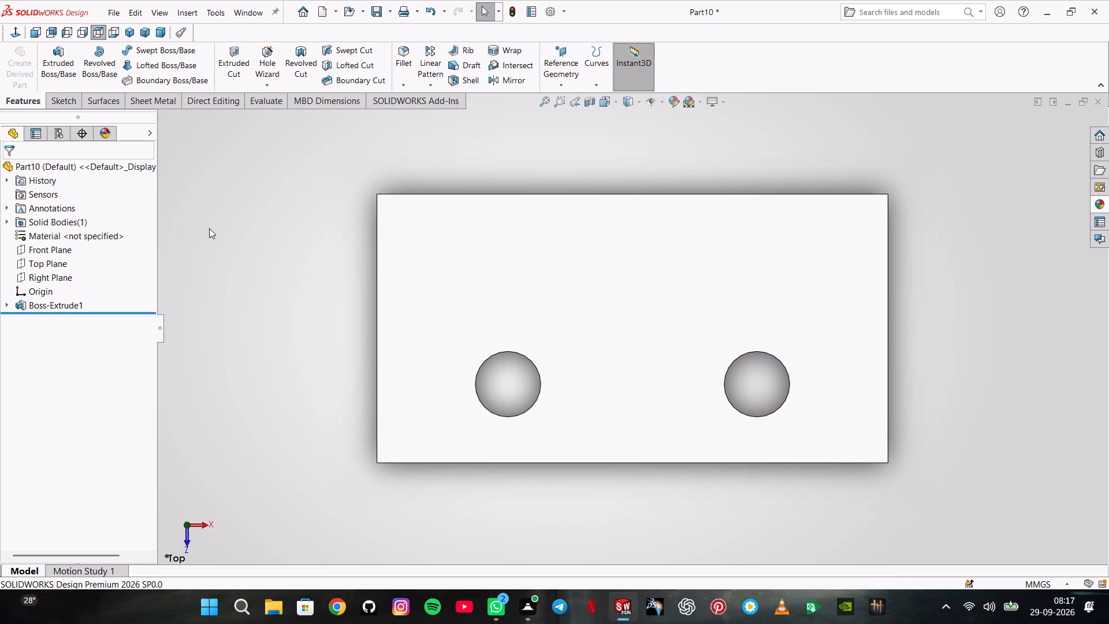
On the plate's end face nearest the left hole, sketch a vertical line about 21 mm upward from the top corner farthest from the holes.
scroll(211, 250, up, 1)
middle_drag(211, 250, 232, 246)
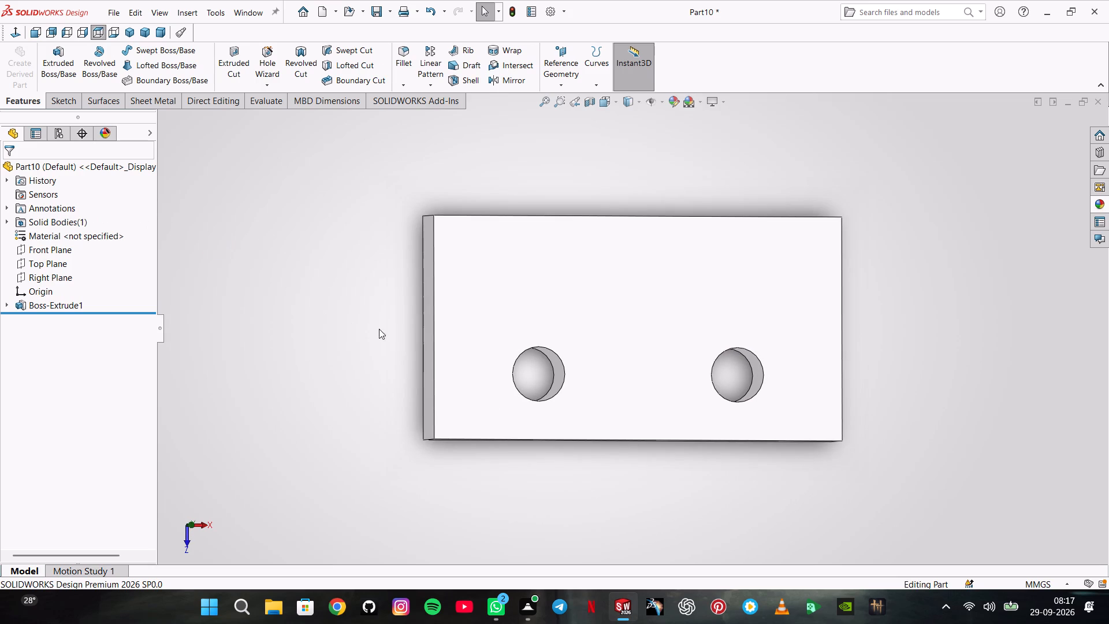
click(431, 351)
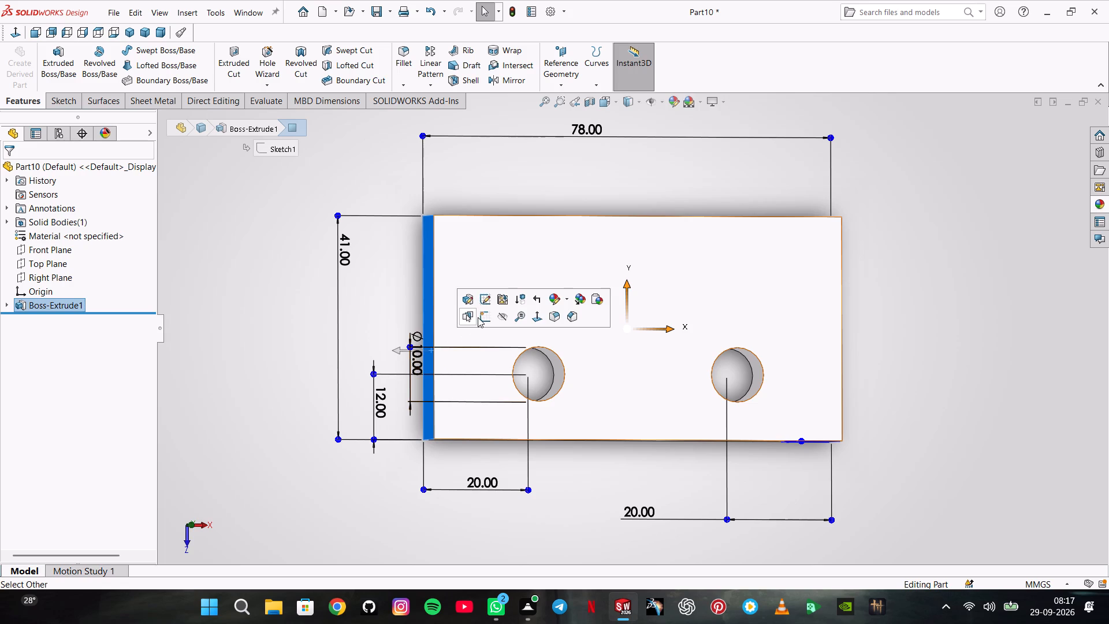
click(478, 317)
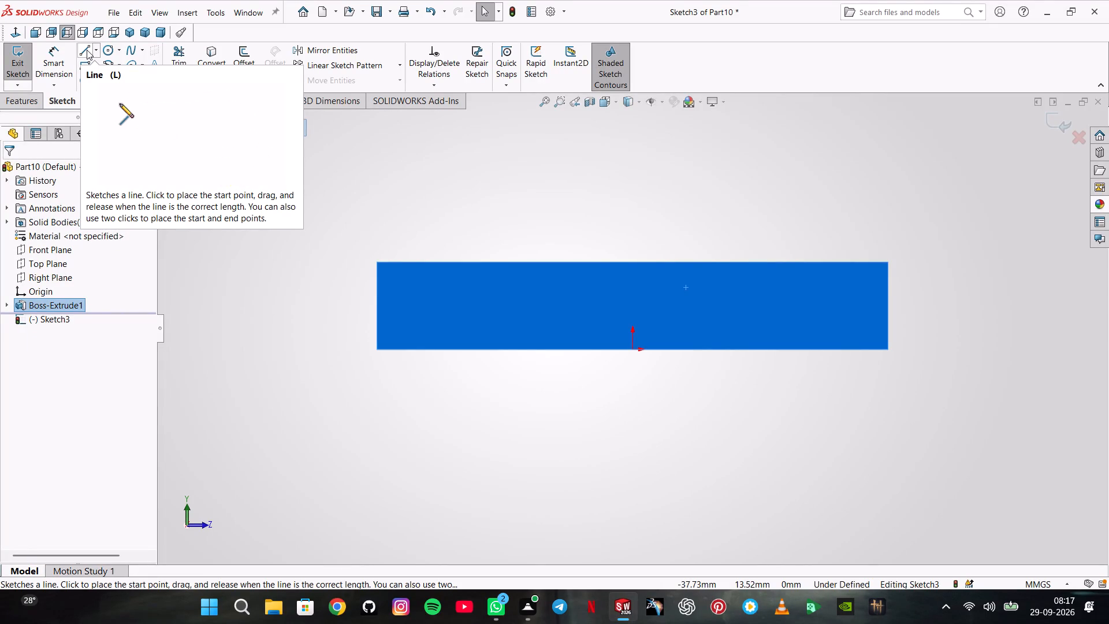
click(81, 49)
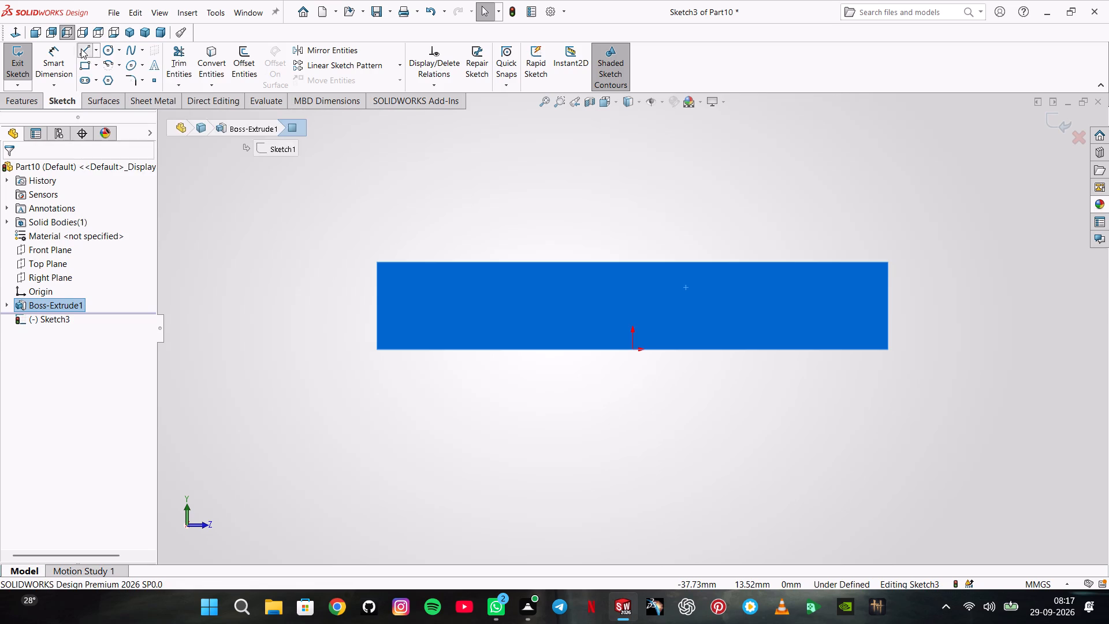
click(376, 263)
scroll(373, 146, up, 3)
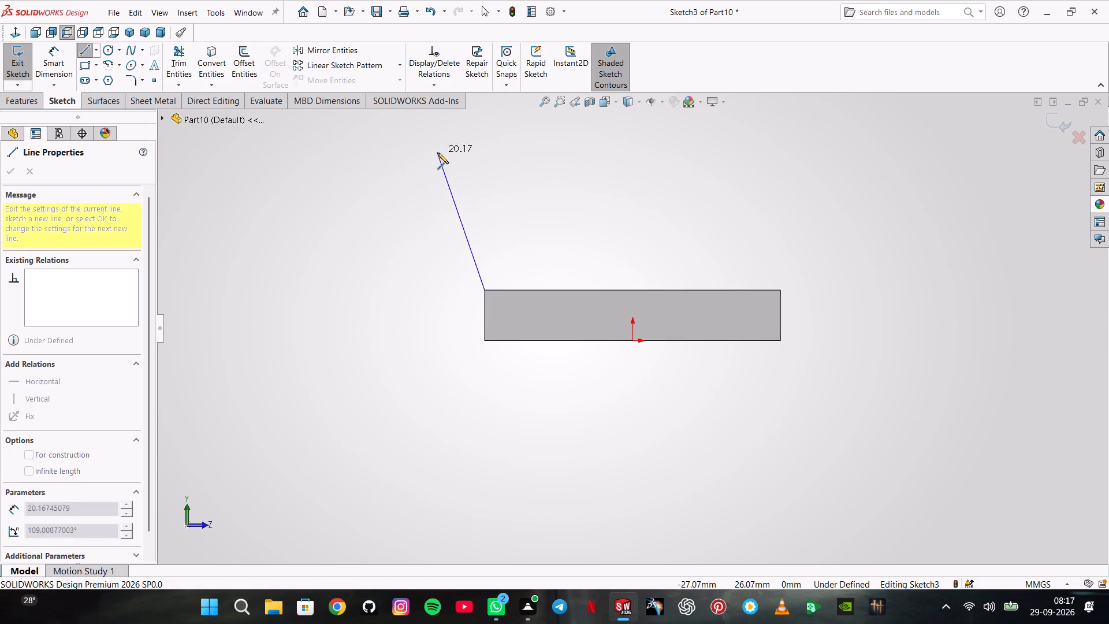
click(483, 138)
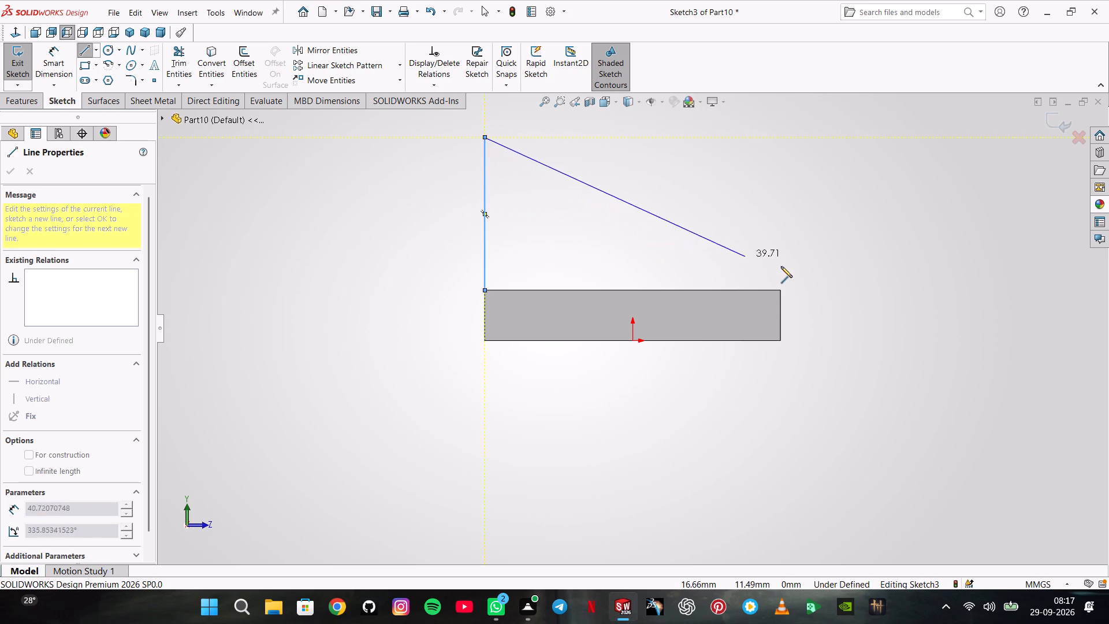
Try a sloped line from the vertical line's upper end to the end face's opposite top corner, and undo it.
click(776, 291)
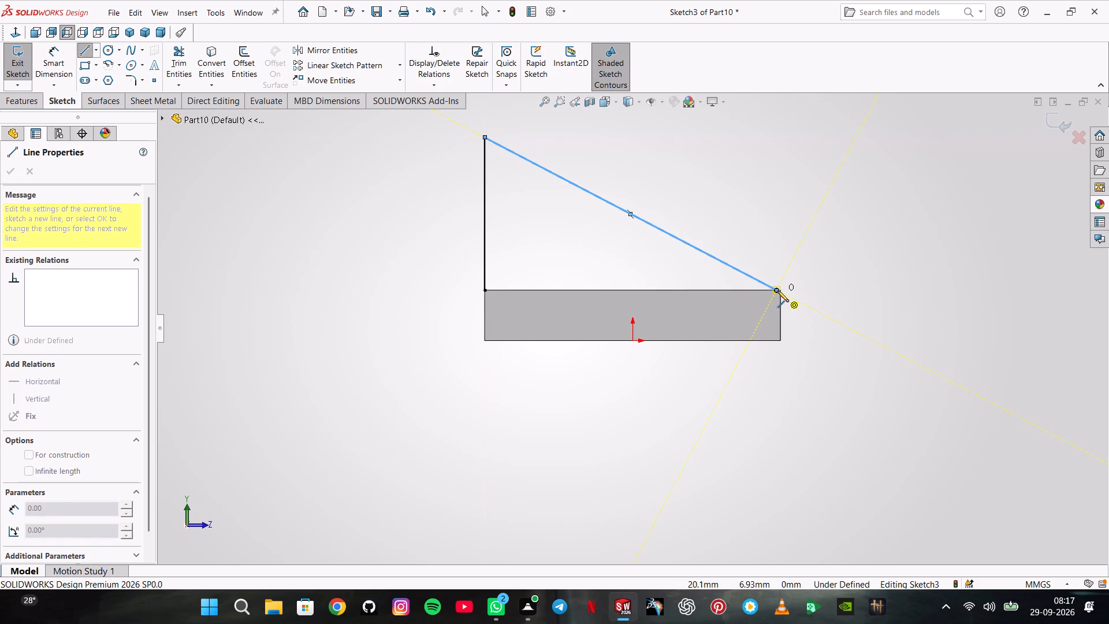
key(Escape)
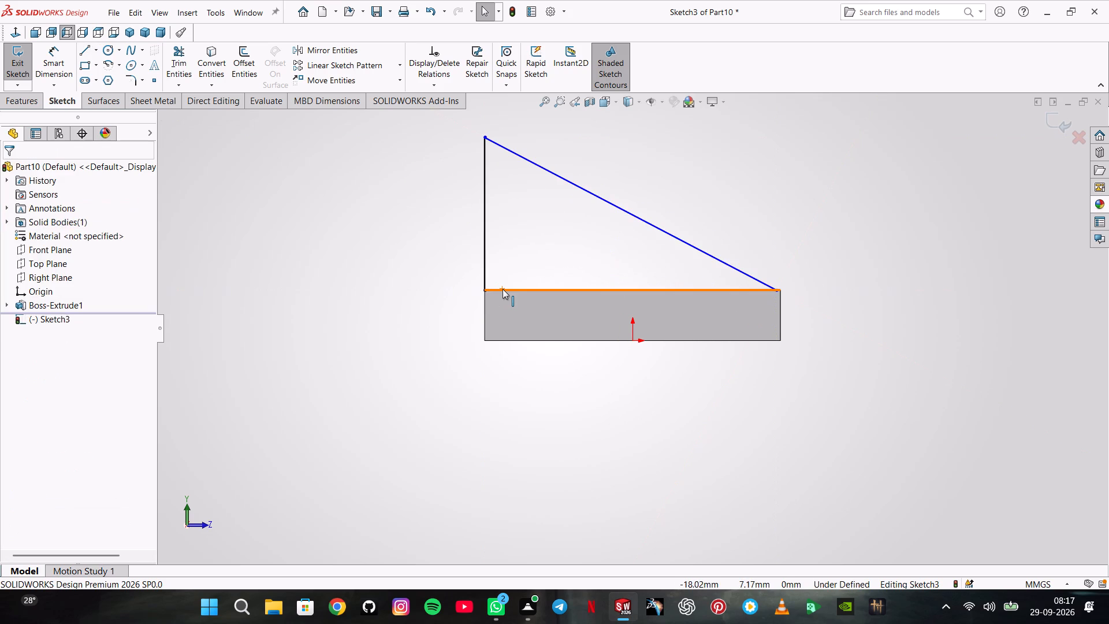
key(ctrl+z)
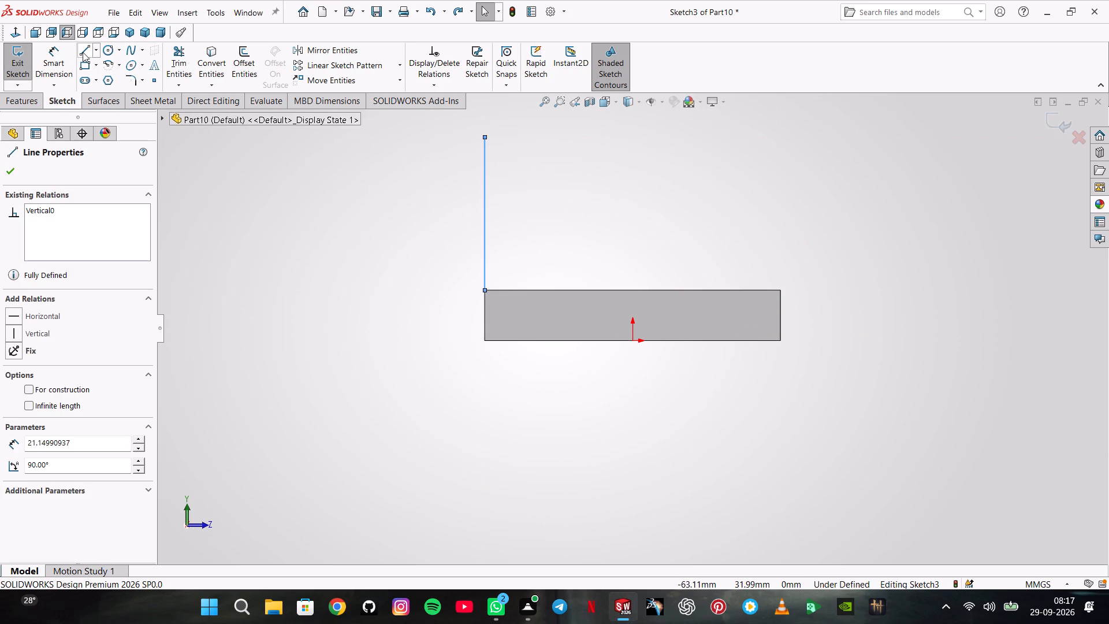
Close the triangle with a horizontal line along the end face's top edge and a sloped line back to the vertical line's upper end.
click(84, 51)
click(486, 291)
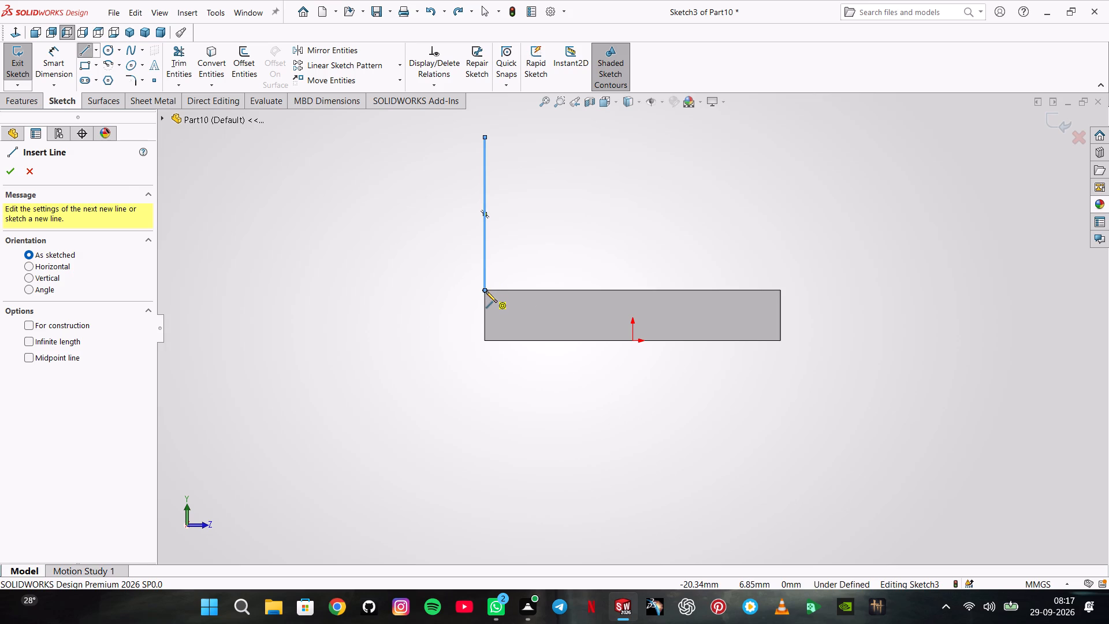
click(781, 288)
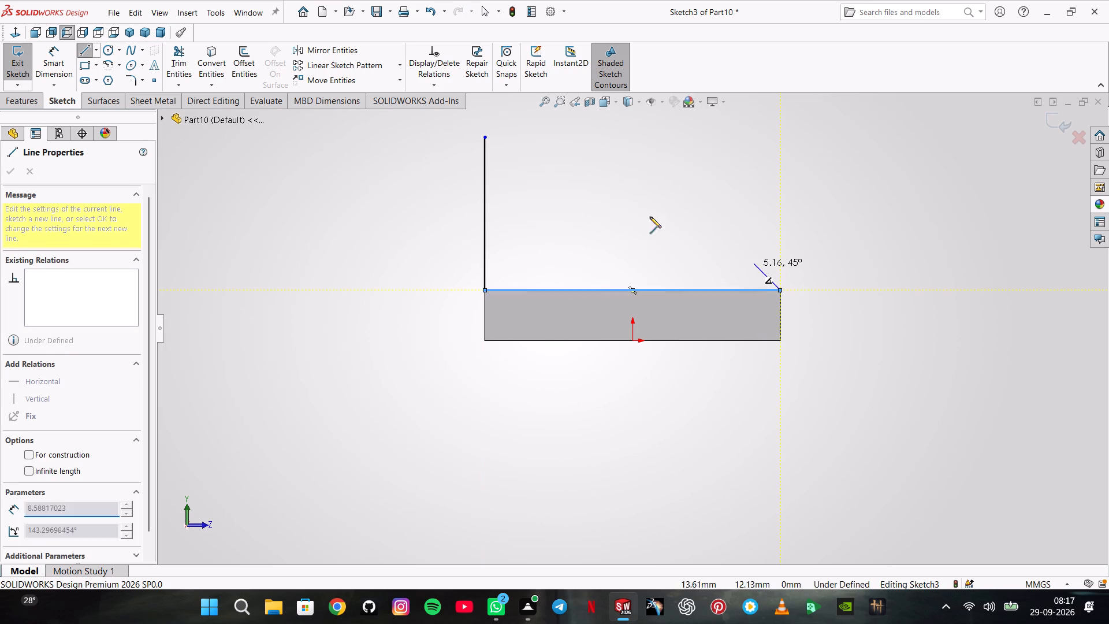
click(487, 138)
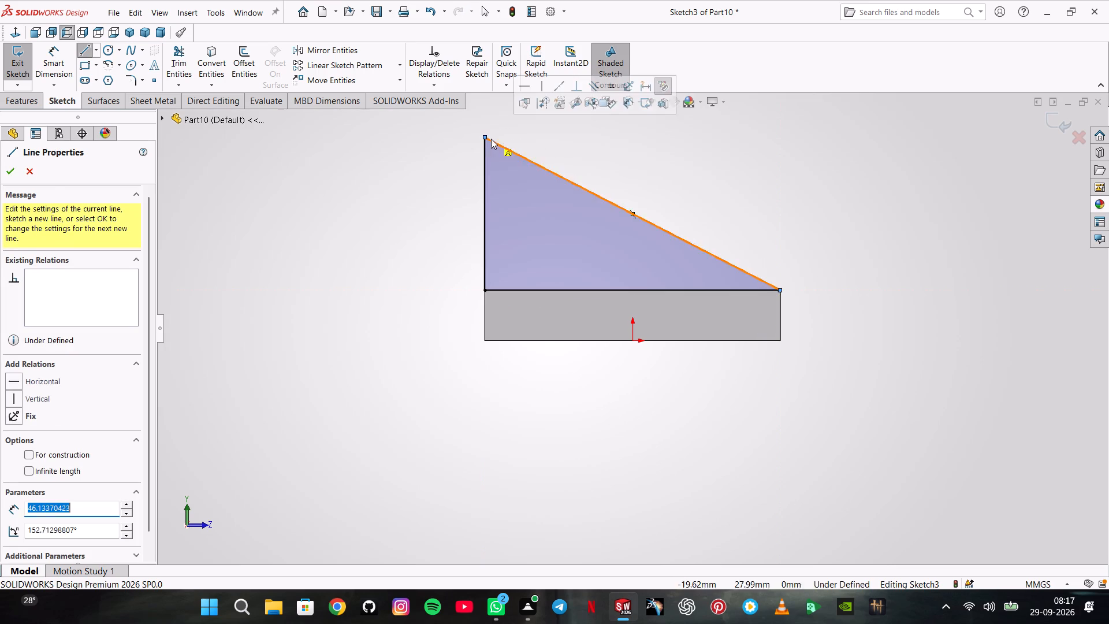
key(Escape)
Dimension the triangle's height between its apex and the opposite base corner as 25 mm.
click(55, 73)
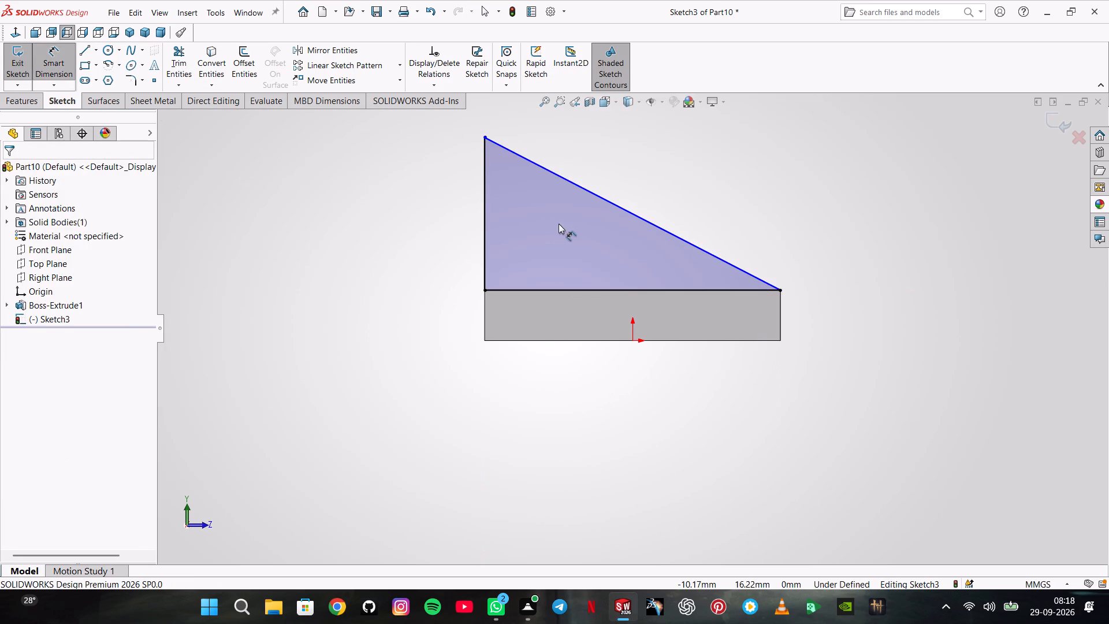
click(484, 136)
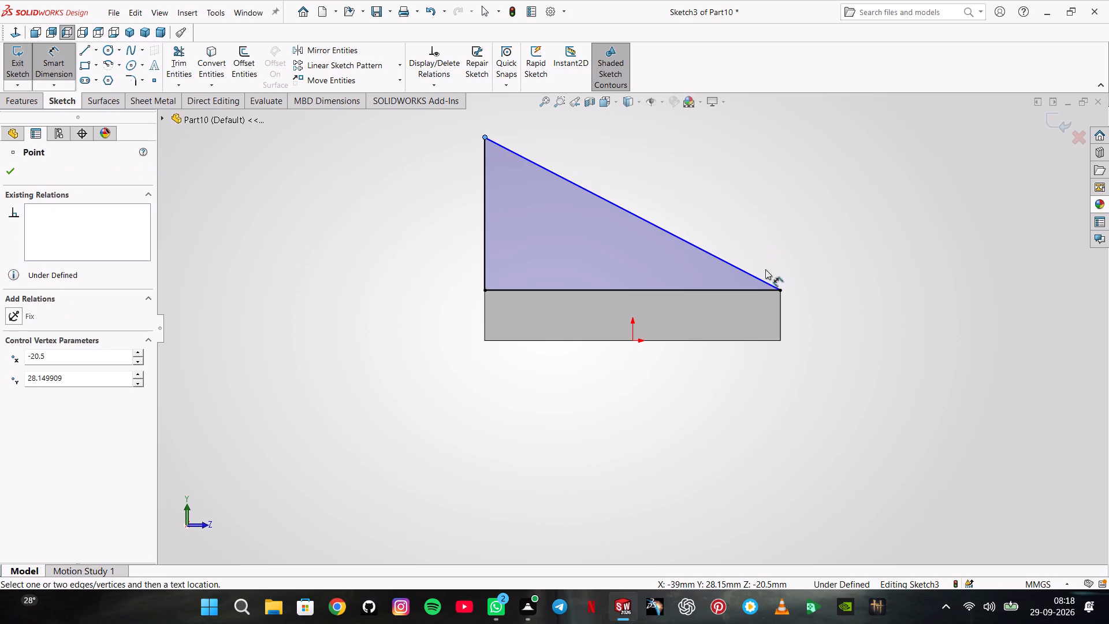
click(780, 287)
click(843, 238)
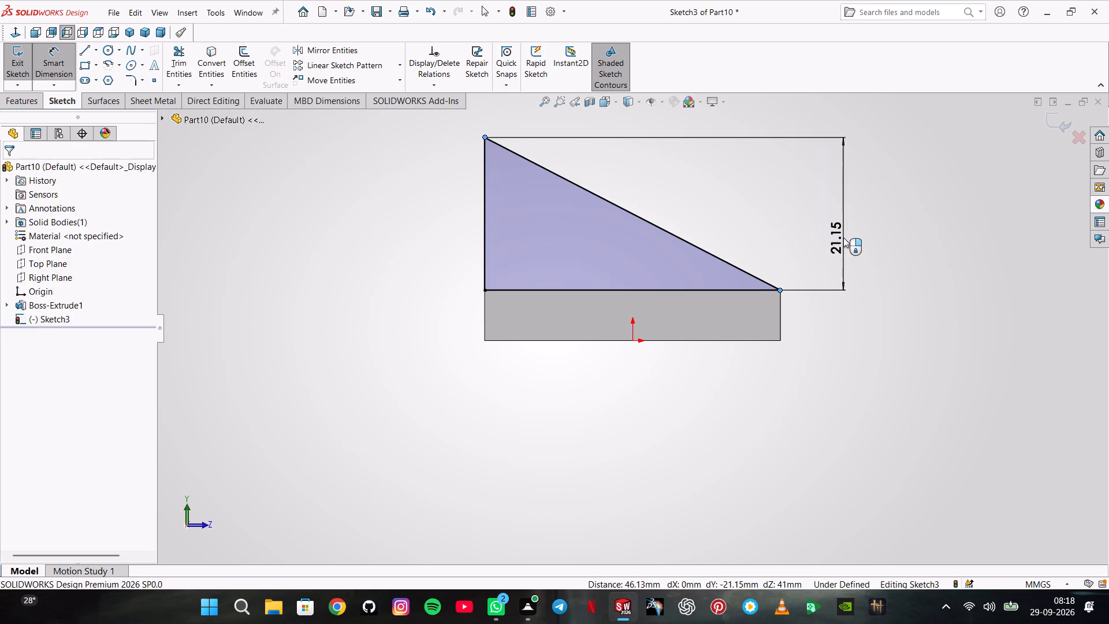
text(225)
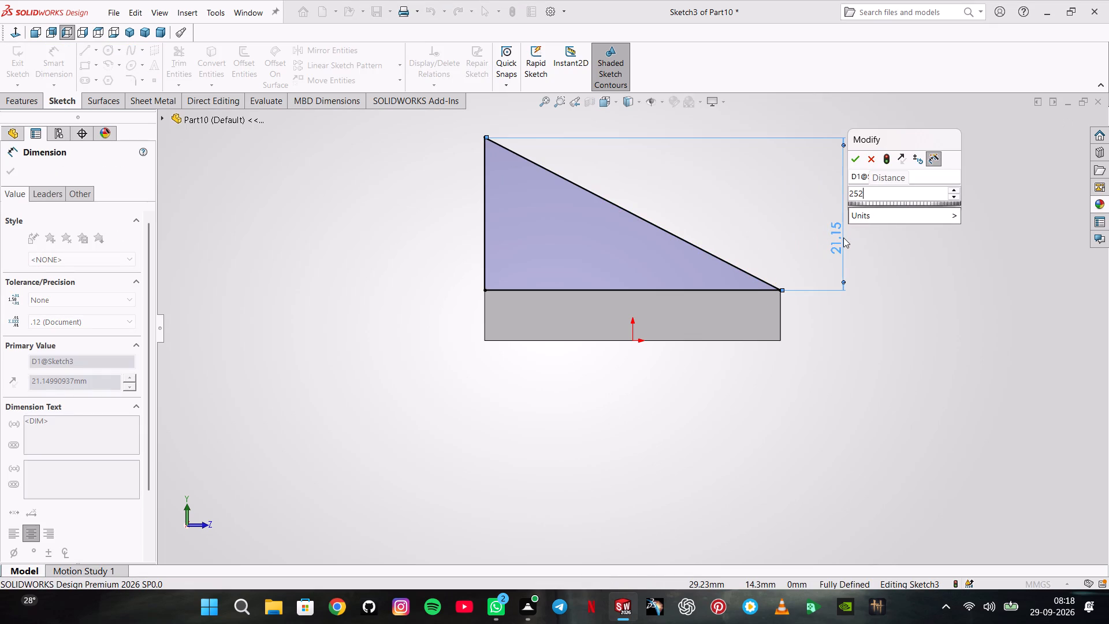
key(BackSpace)
key(Return)
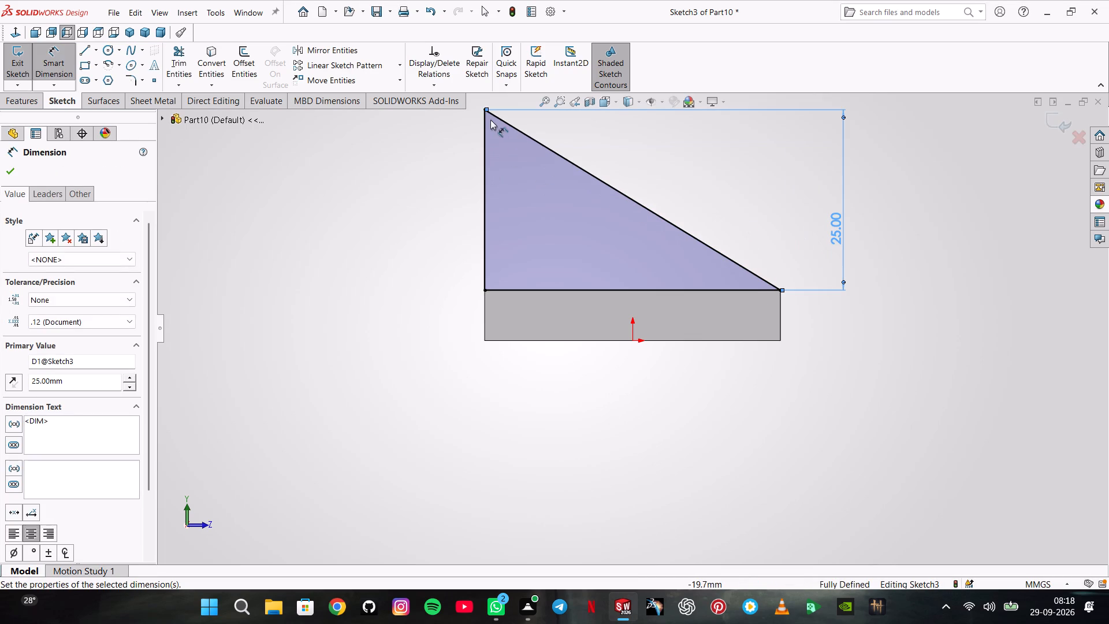
Add a driven reference dimension for the triangle's horizontal width between its apex and the opposite base corner.
click(484, 109)
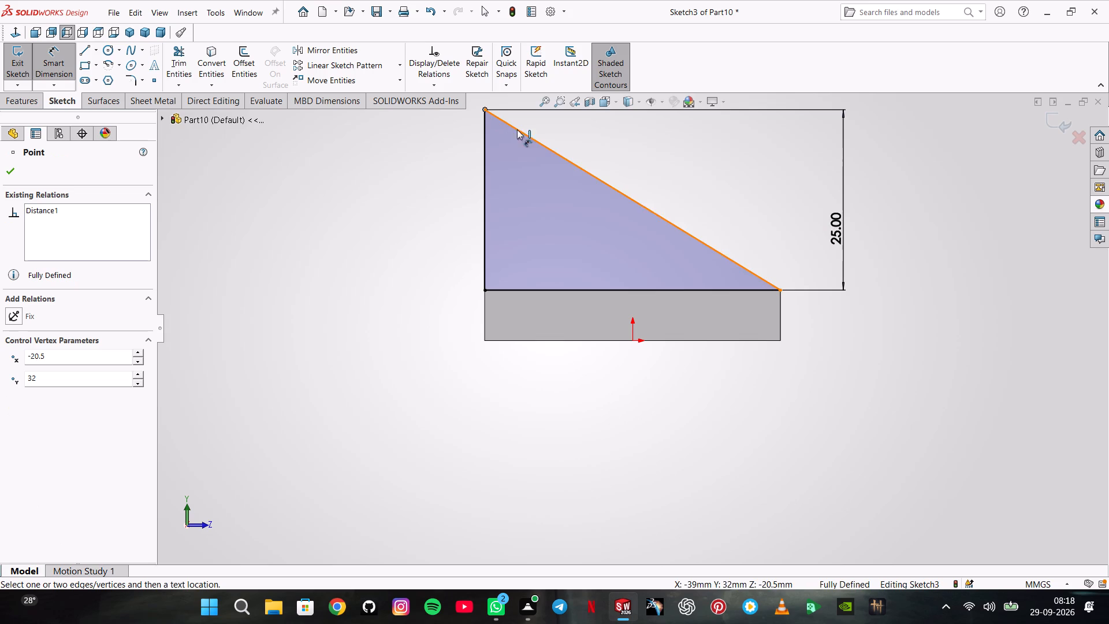
click(781, 288)
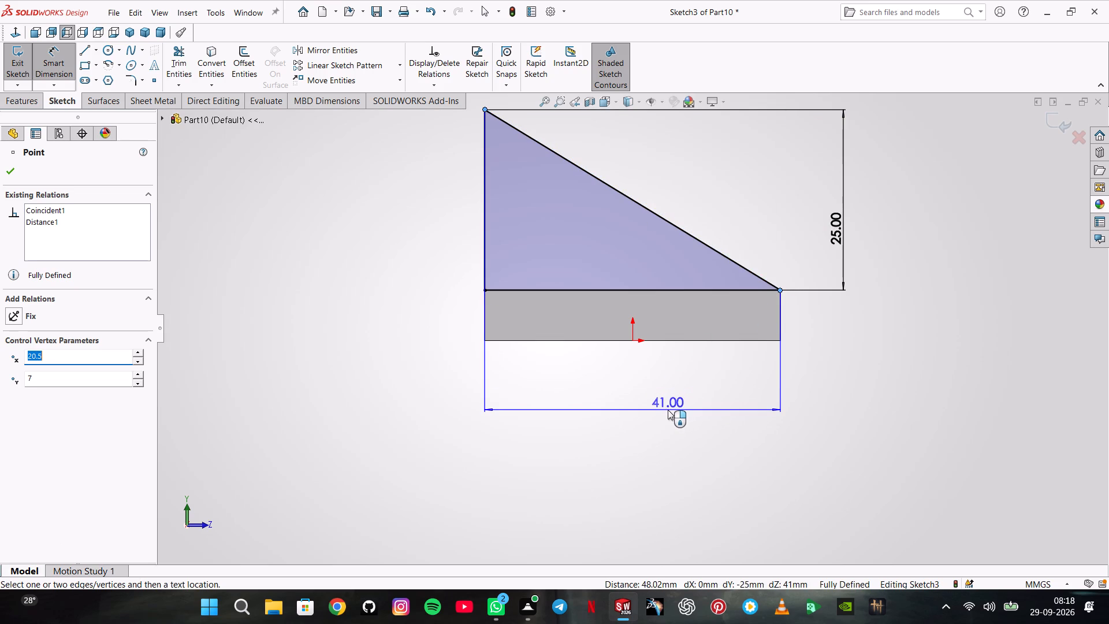
click(668, 410)
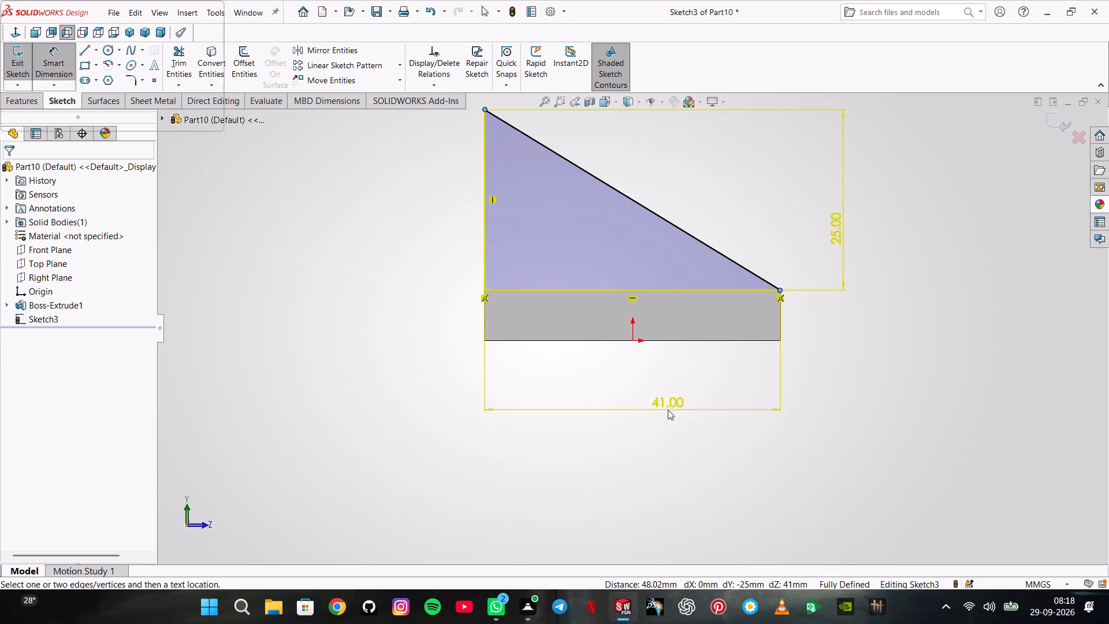
click(624, 302)
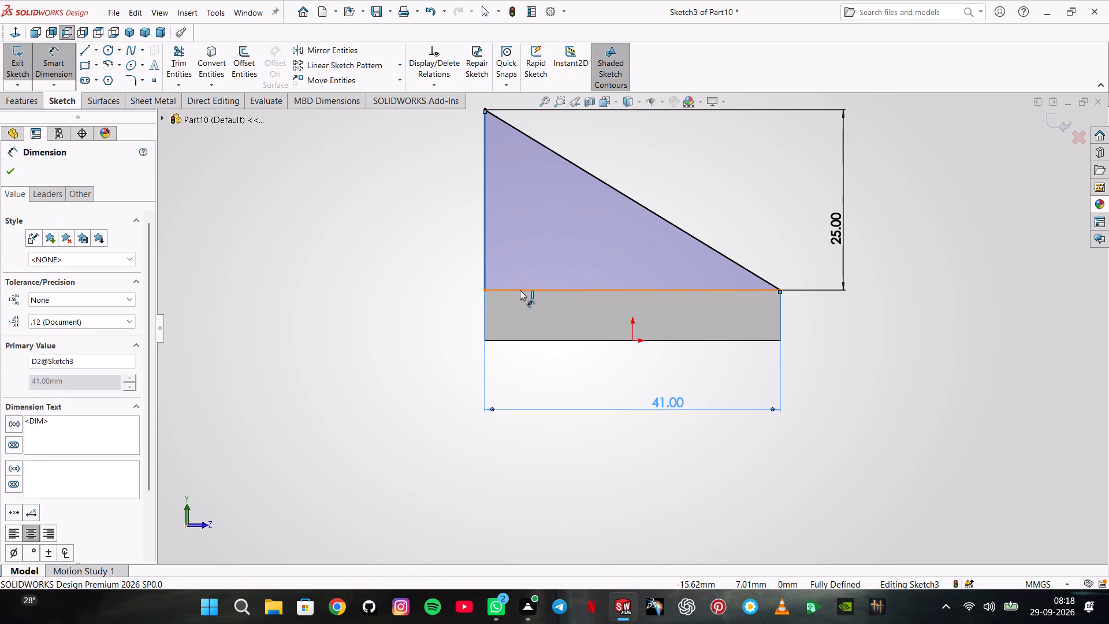
click(484, 270)
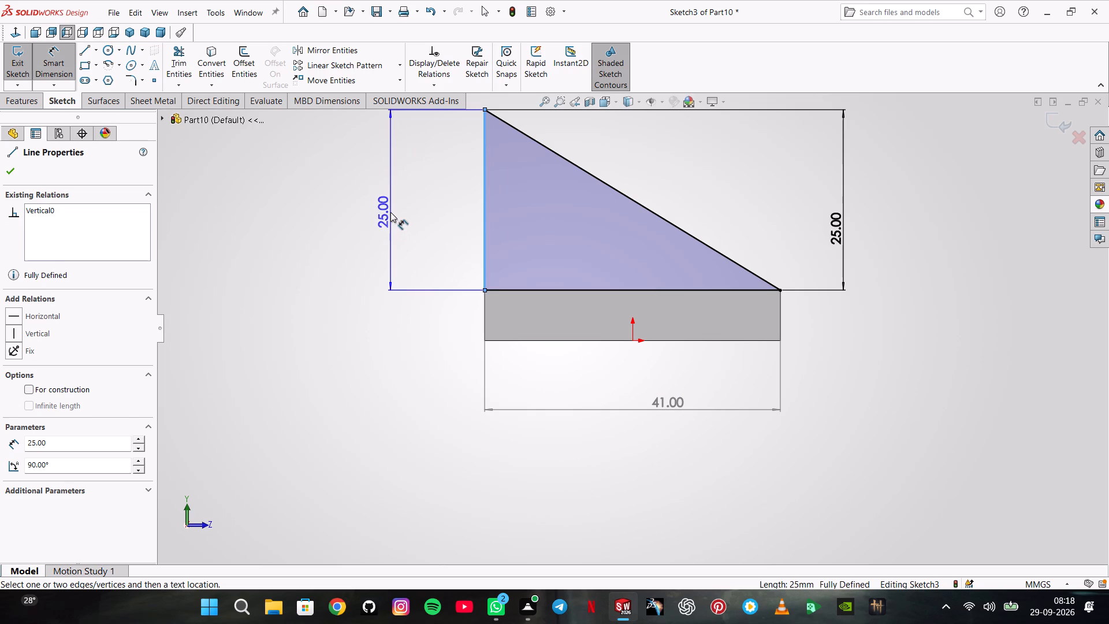
key(Escape)
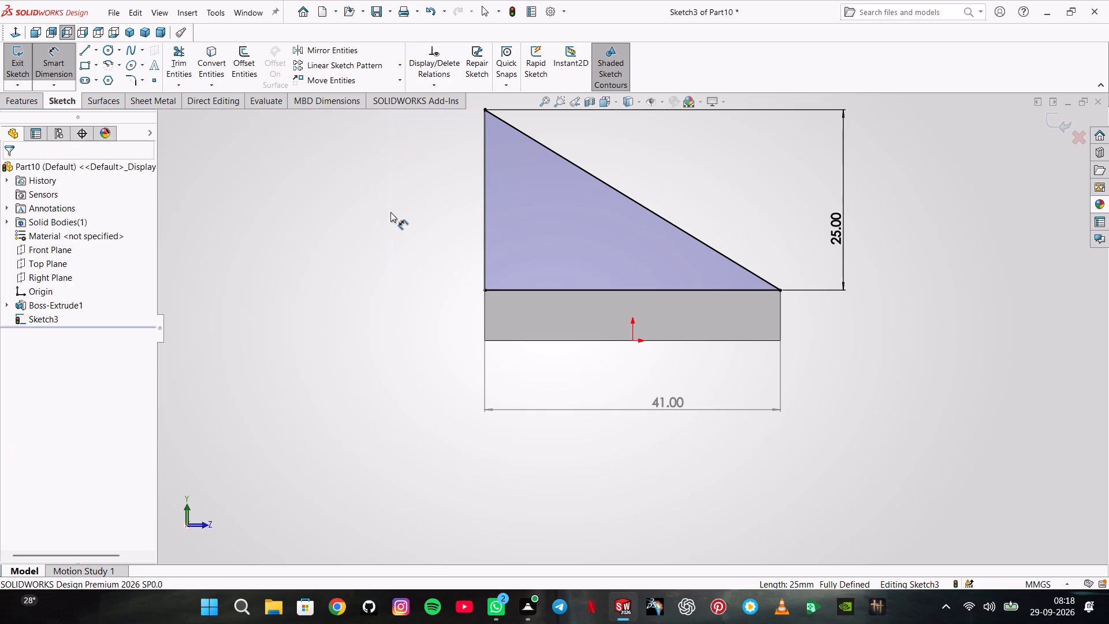
Extrude the triangle as a 7 mm blind boss, reversed inward over the plate and merged with it.
click(34, 102)
click(65, 73)
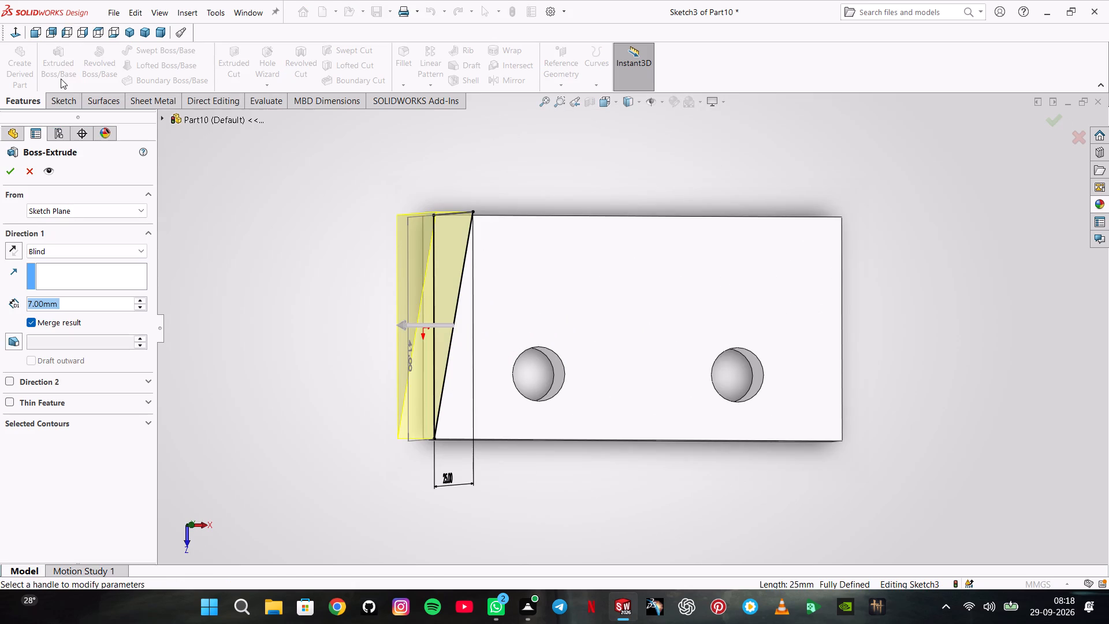
click(12, 248)
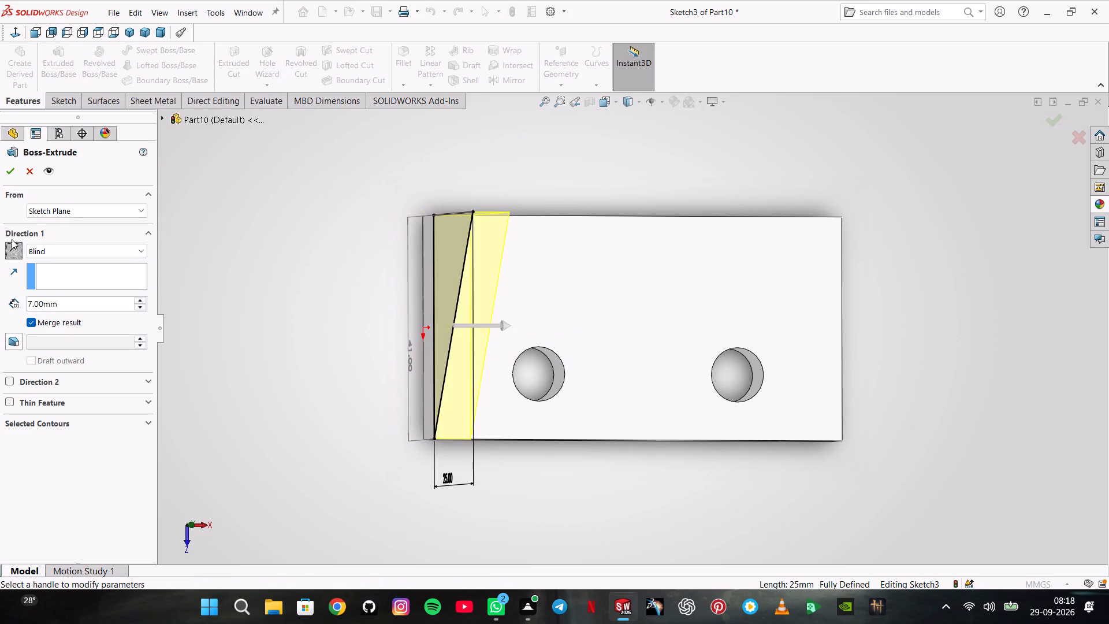
click(6, 174)
click(273, 287)
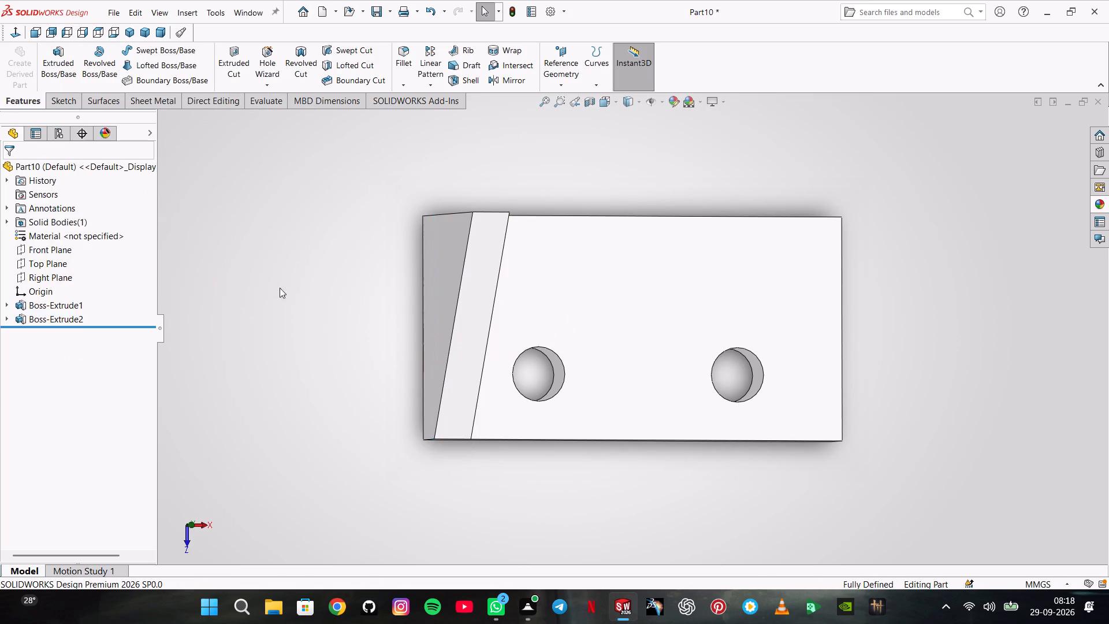
On the L-shaped side face, sketch a closed profile above the plate, about 14 mm high at the free end and 57 mm at the wall end.
middle_drag(353, 295, 408, 378)
click(625, 200)
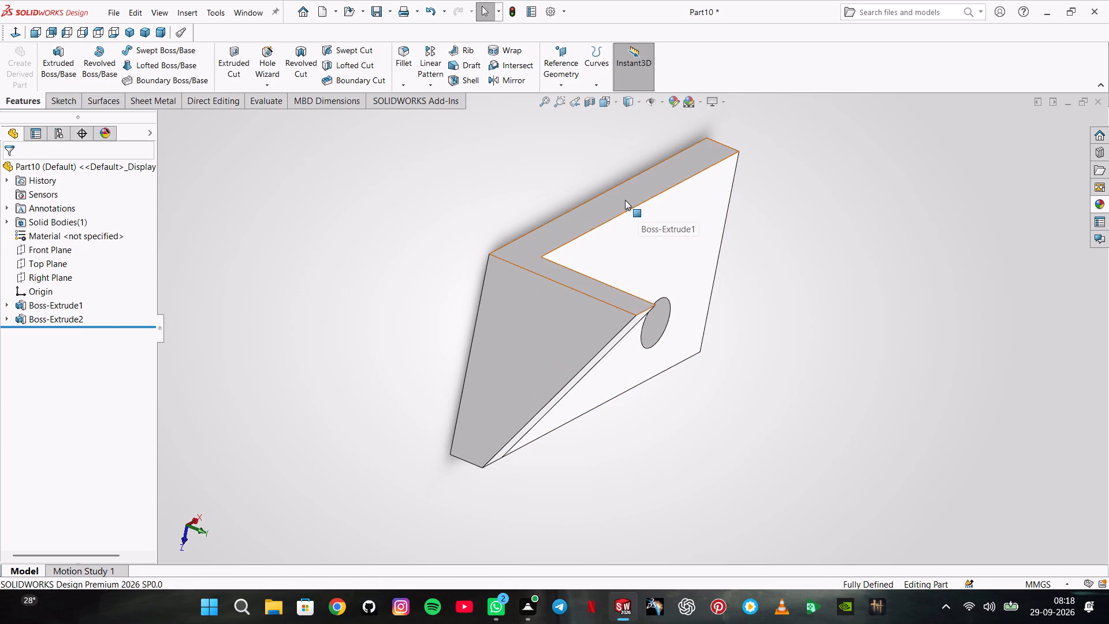
click(676, 163)
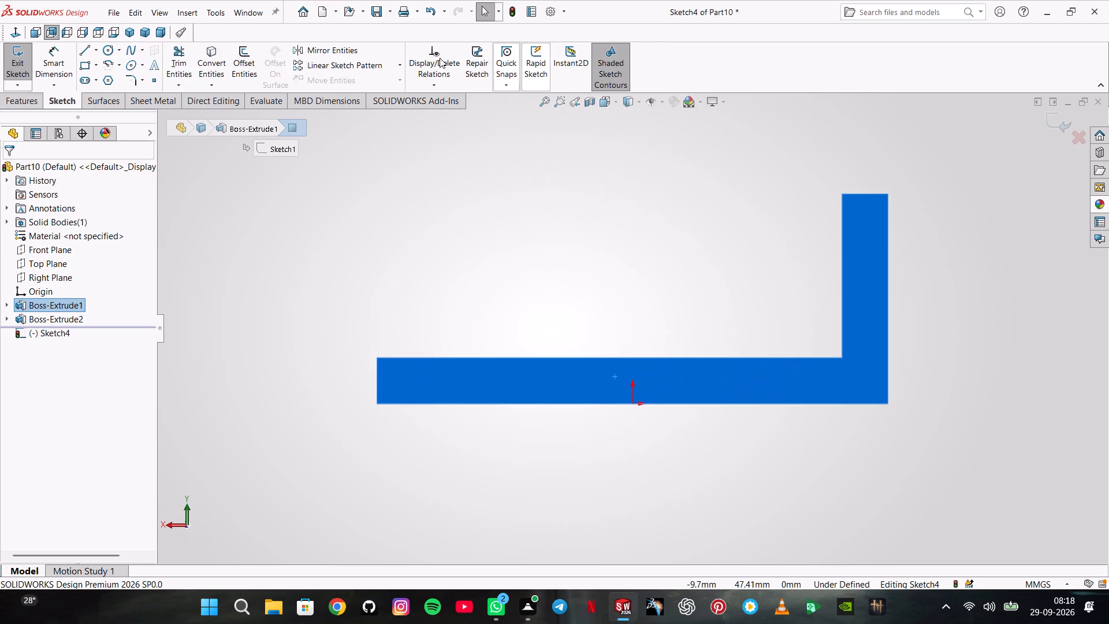
click(84, 53)
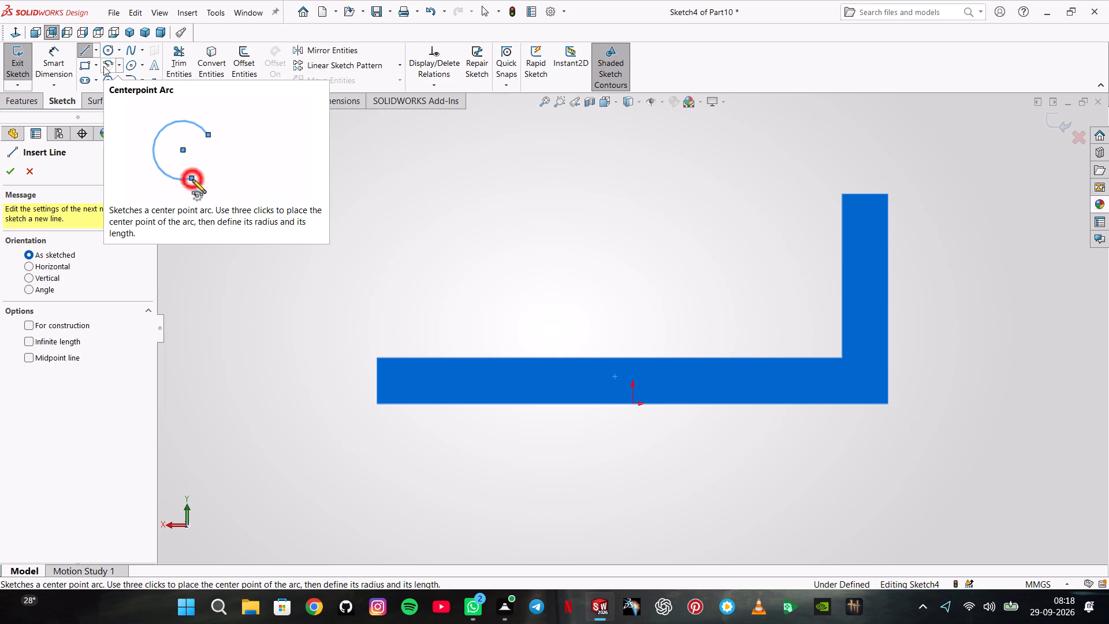
scroll(103, 66, up, 1)
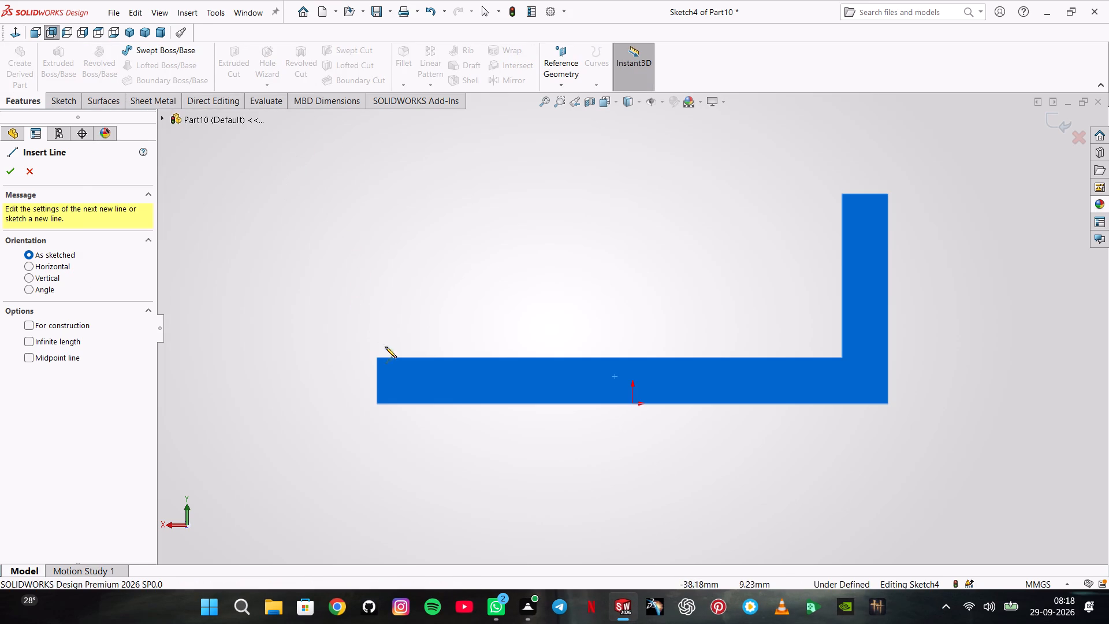
click(376, 357)
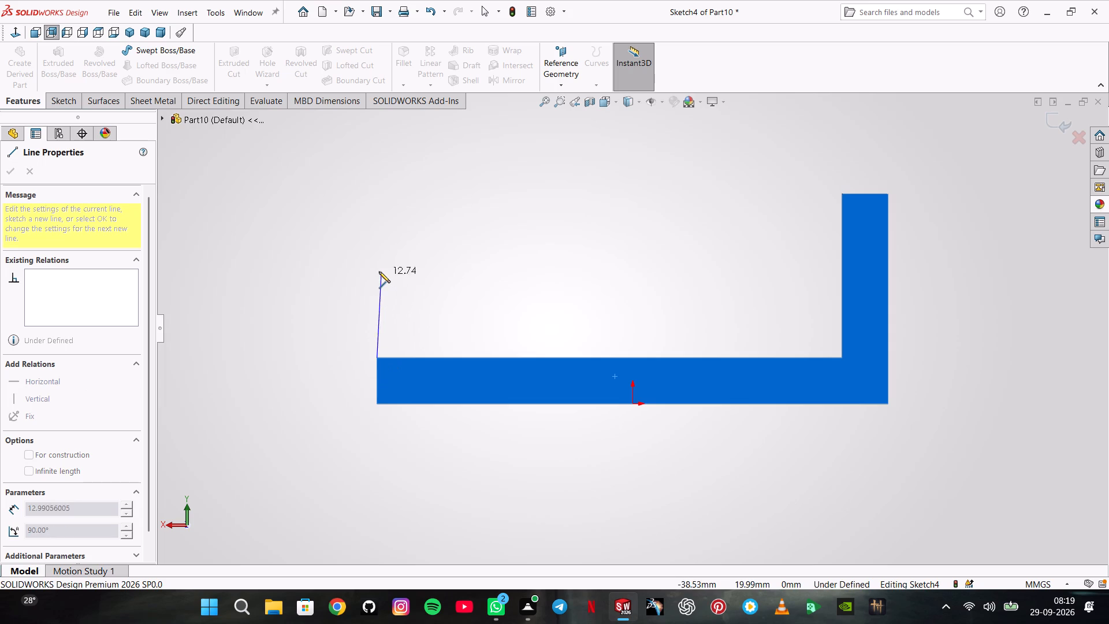
click(377, 269)
scroll(641, 142, up, 3)
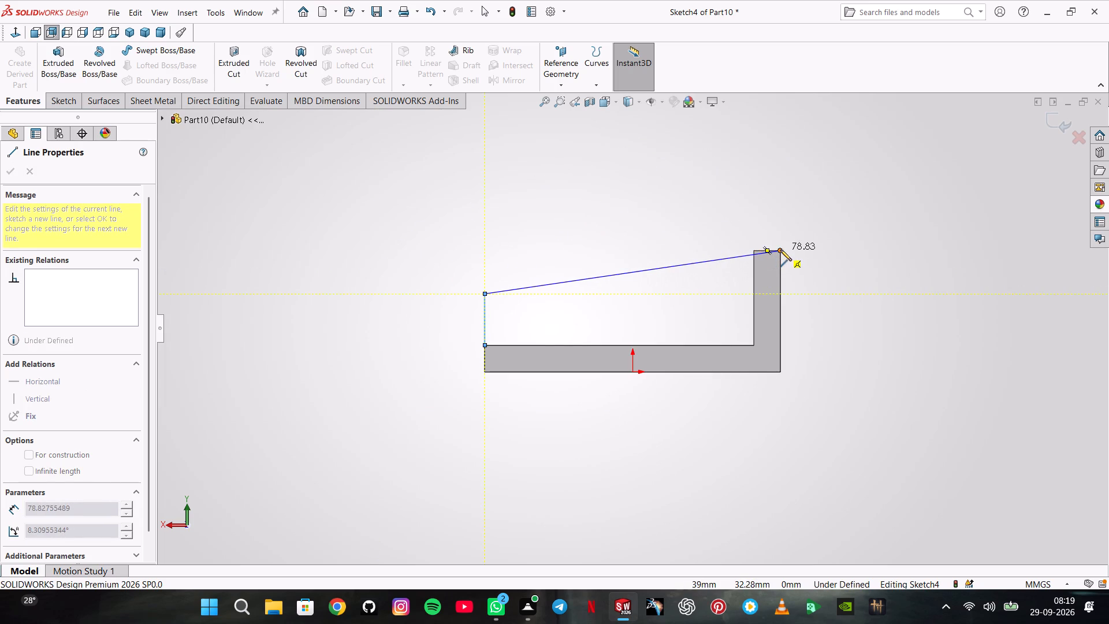
click(783, 131)
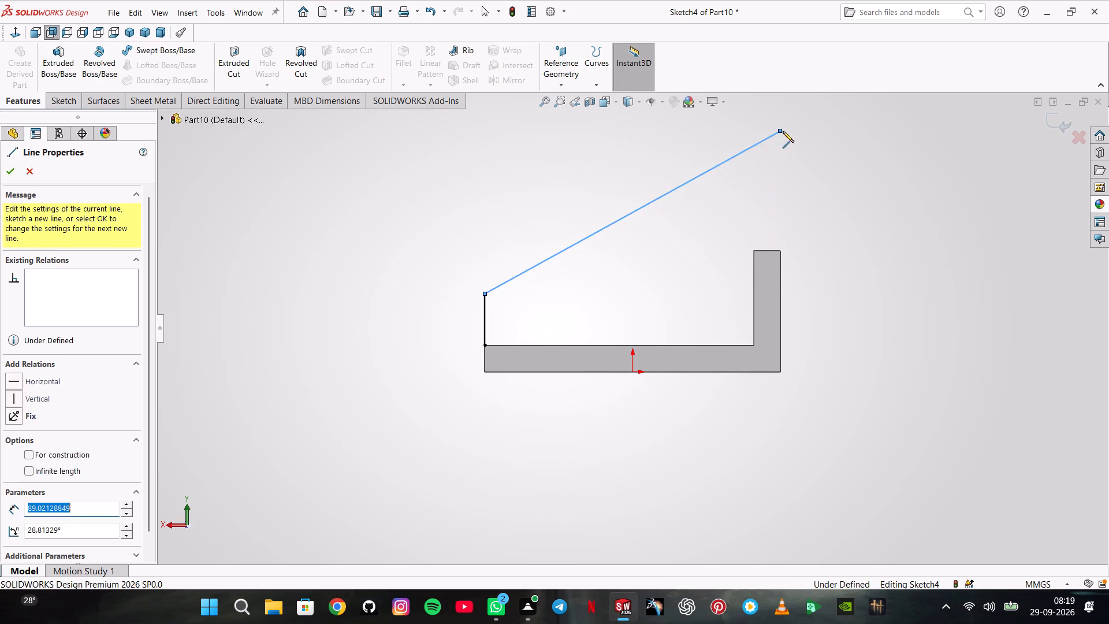
click(779, 344)
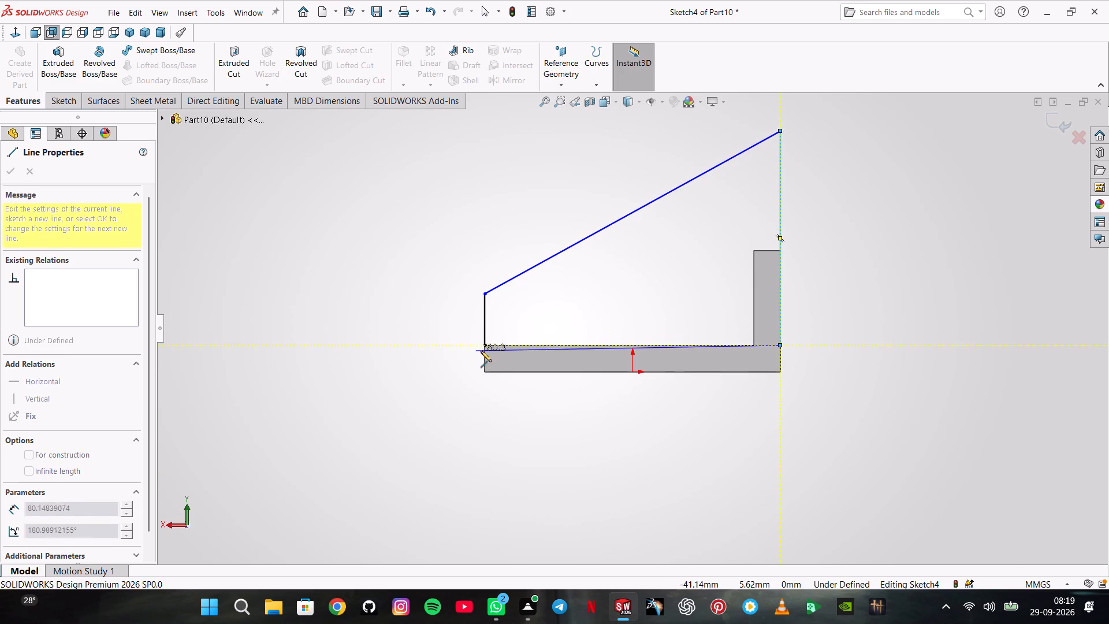
click(485, 345)
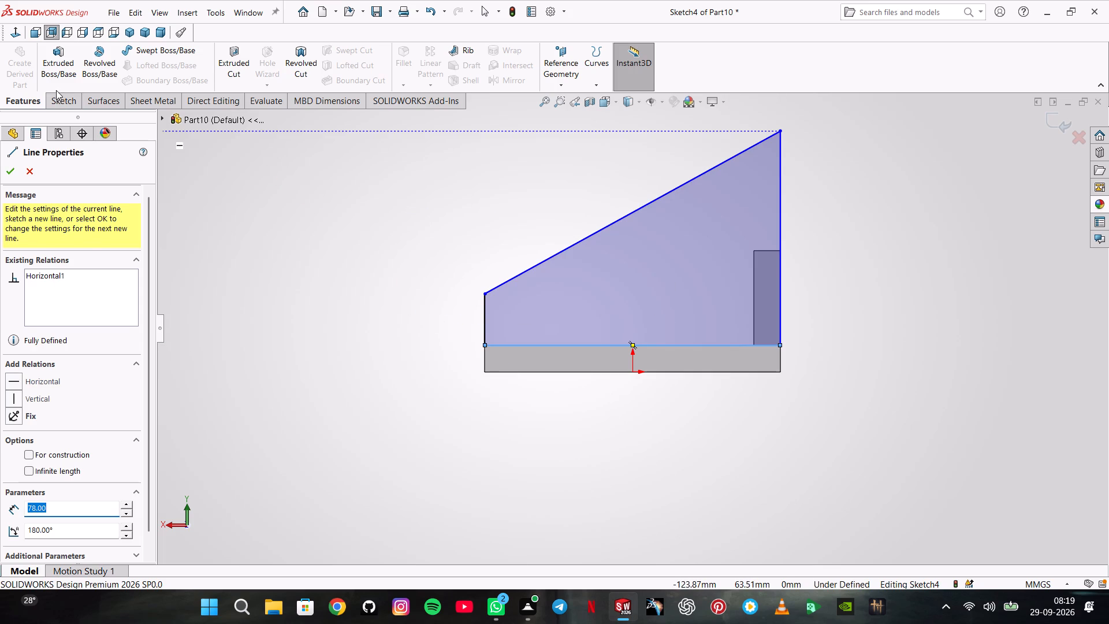
key(Escape)
Dimension the angle between the profile's sloped line and the plate's bottom edge as 25 degrees.
click(61, 100)
click(65, 70)
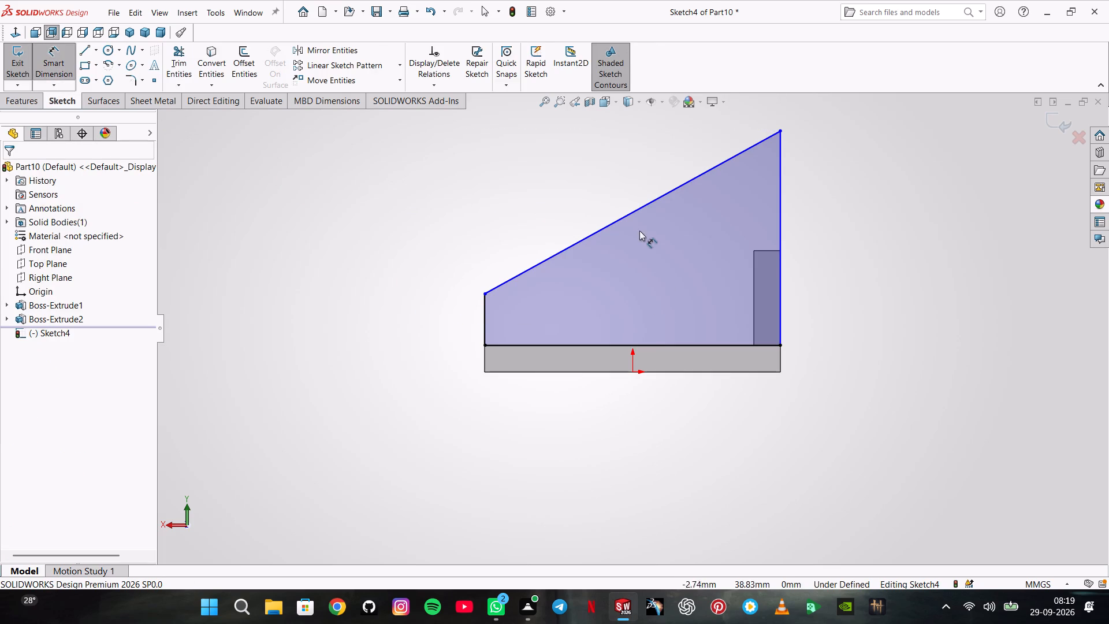
click(622, 221)
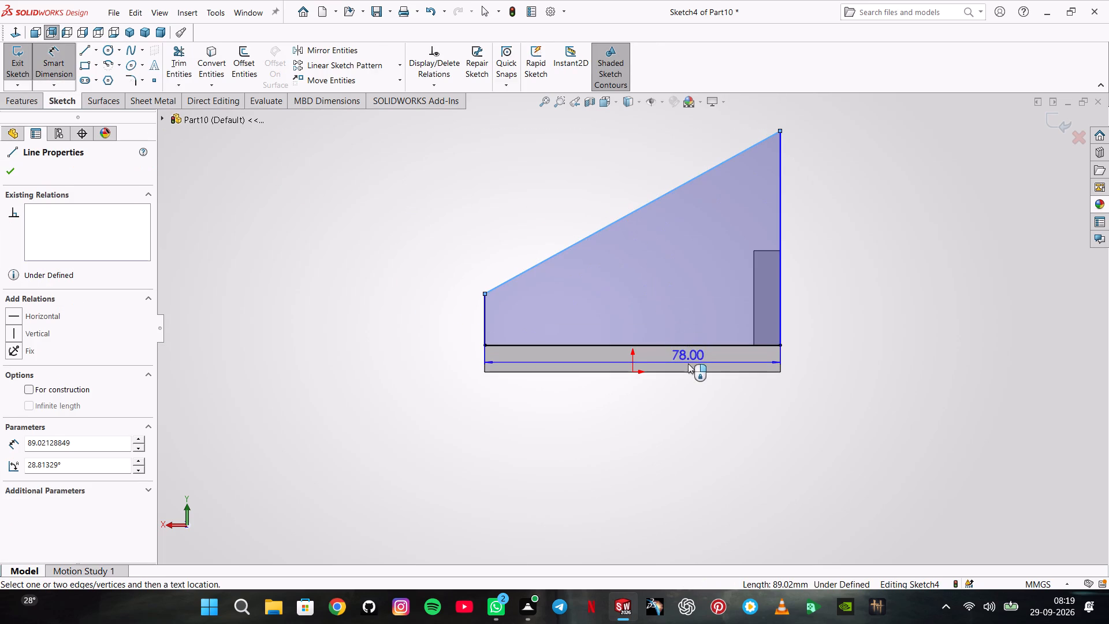
click(686, 371)
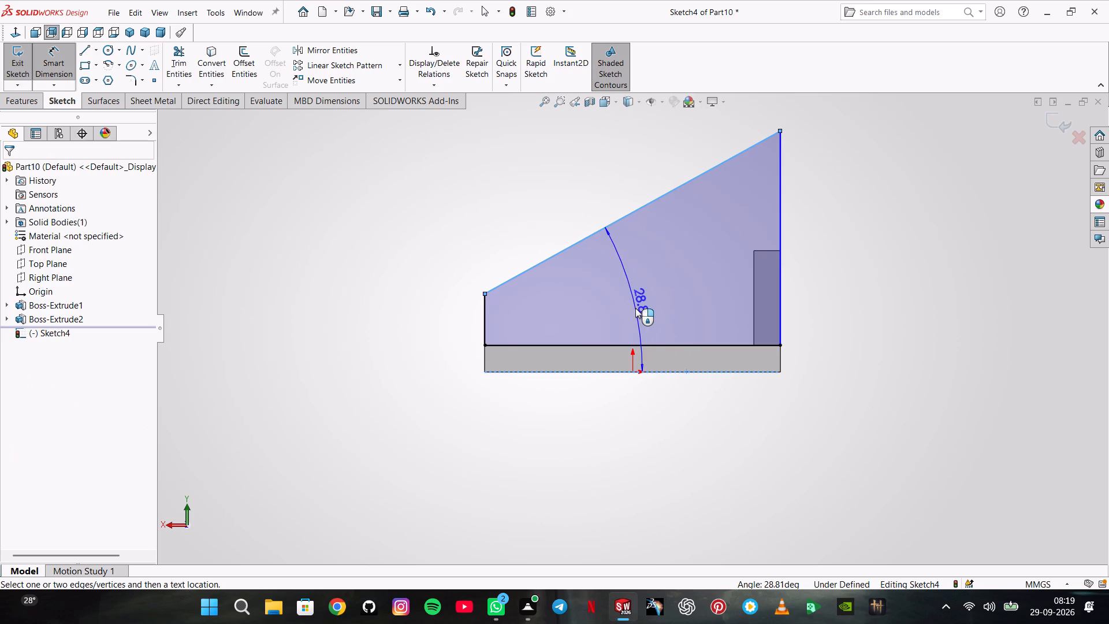
click(635, 308)
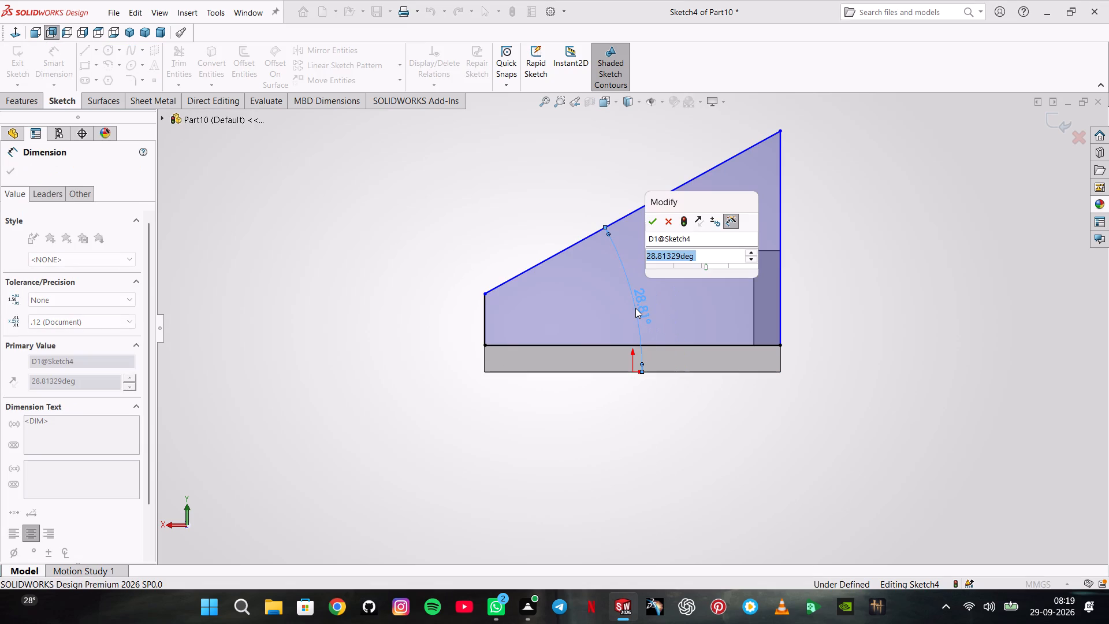
text(25)
key(Return)
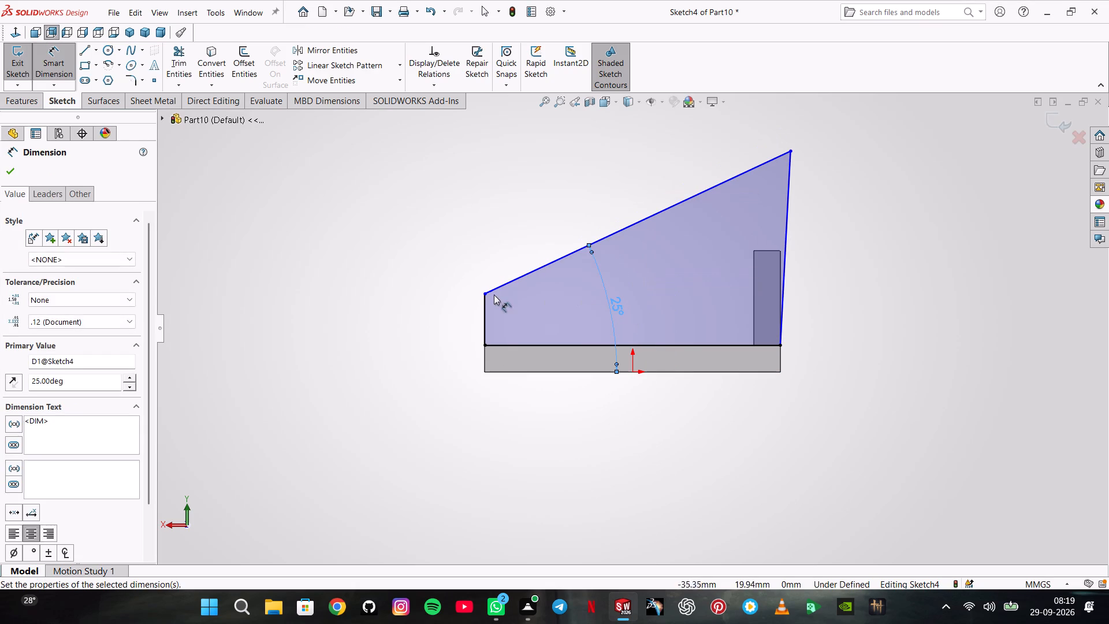
Dimension the sloped line's lower end 33 mm above the plate's bottom edge.
click(488, 293)
click(492, 372)
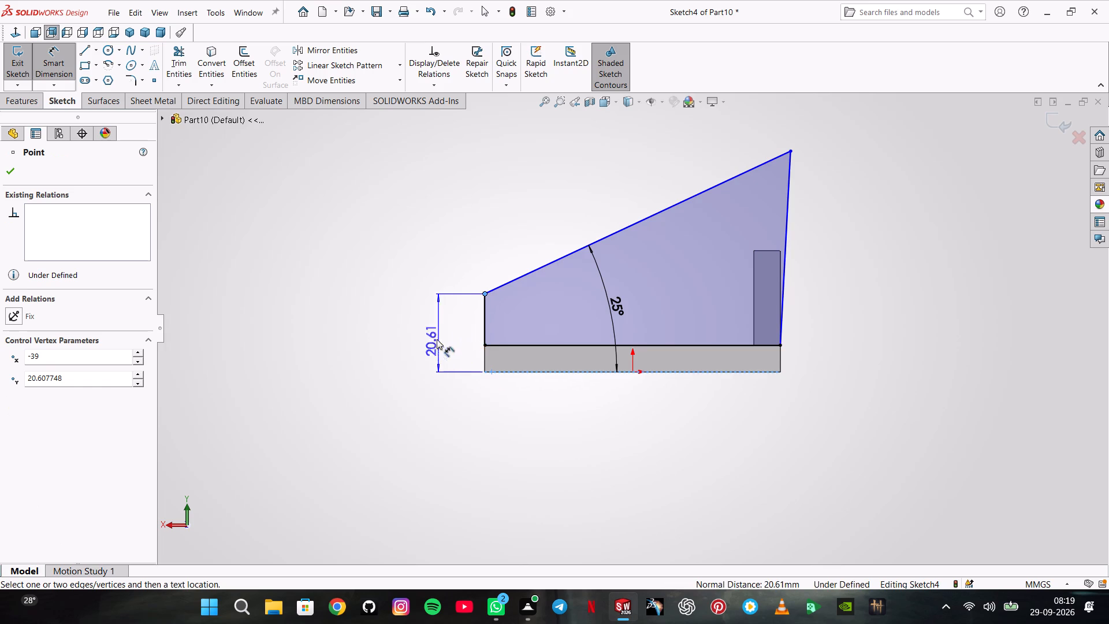
click(421, 335)
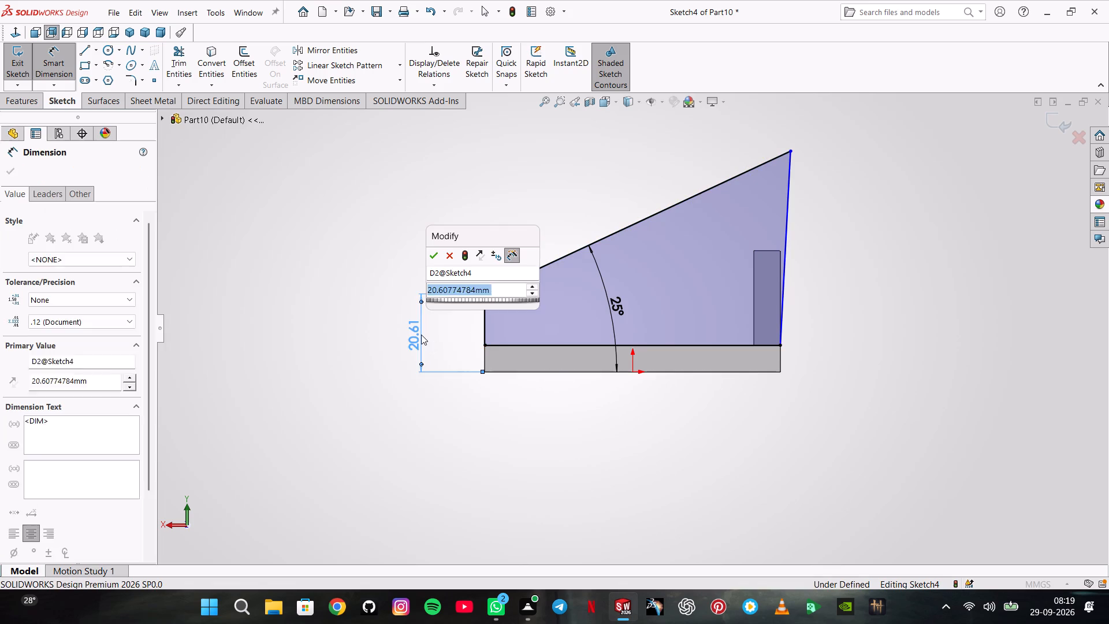
text(33)
key(Return)
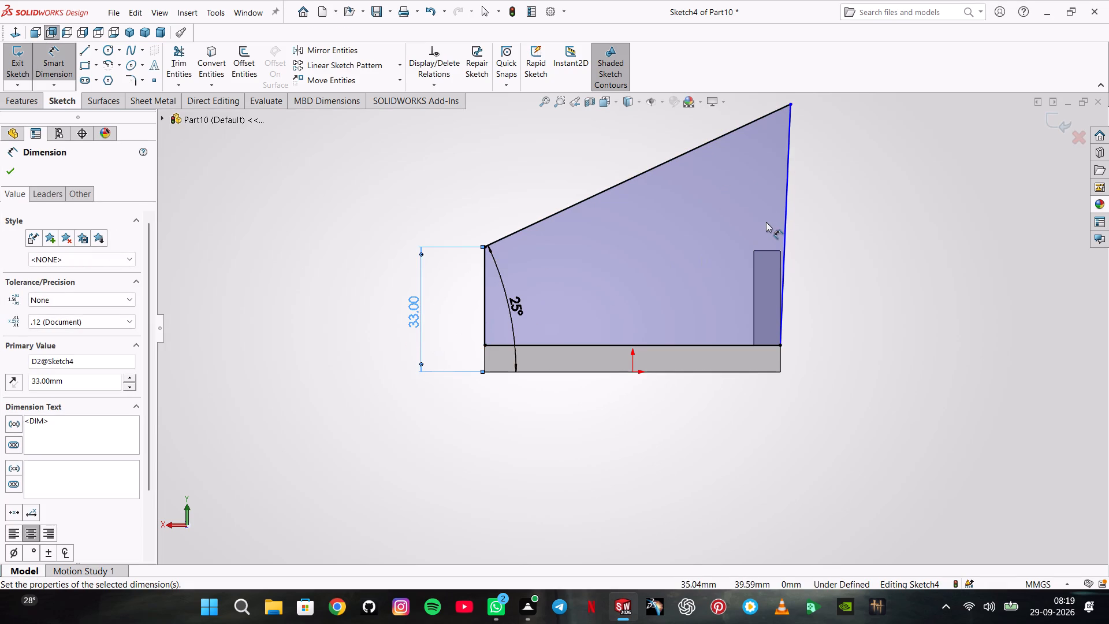
key(Escape)
Make the profile's slanted wall-end line collinear with the L-shaped face's vertical outer edge.
click(787, 196)
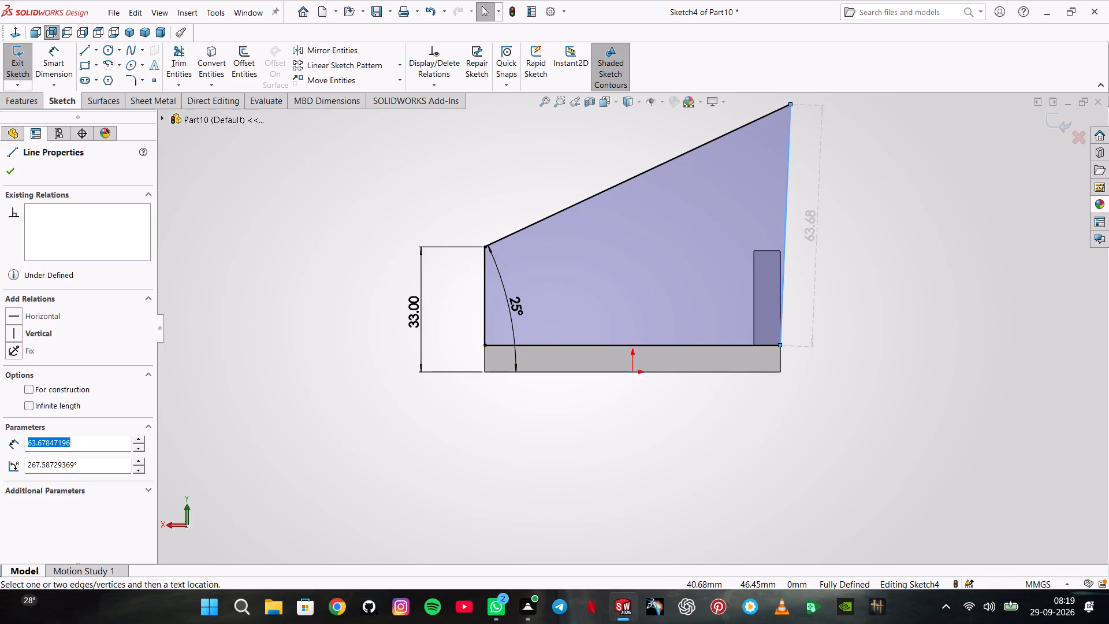
shift+click(780, 261)
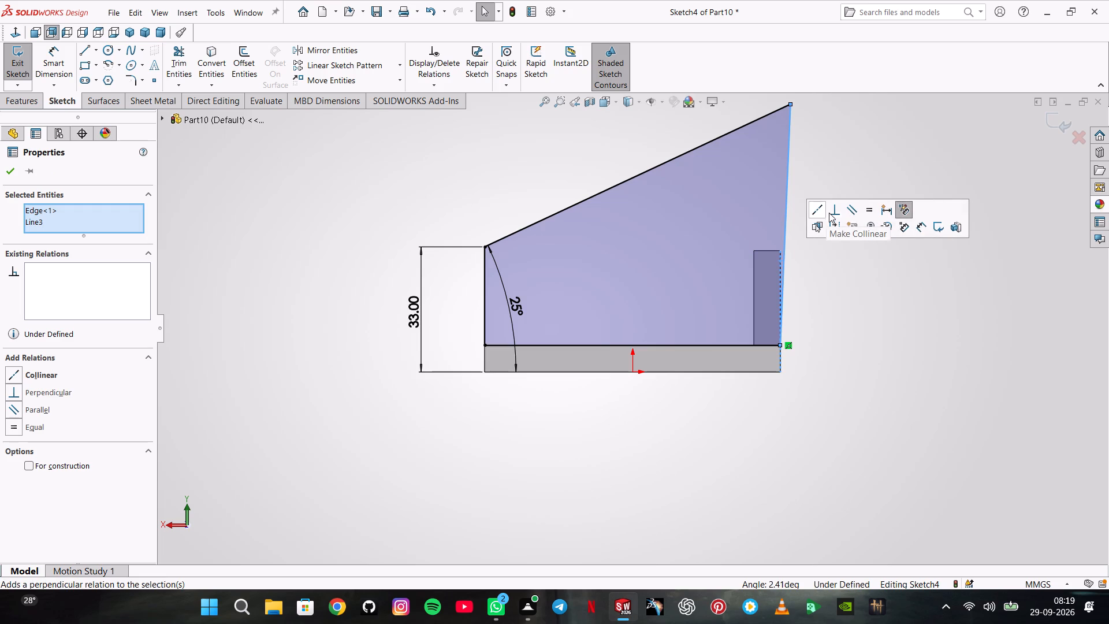
click(818, 213)
click(813, 152)
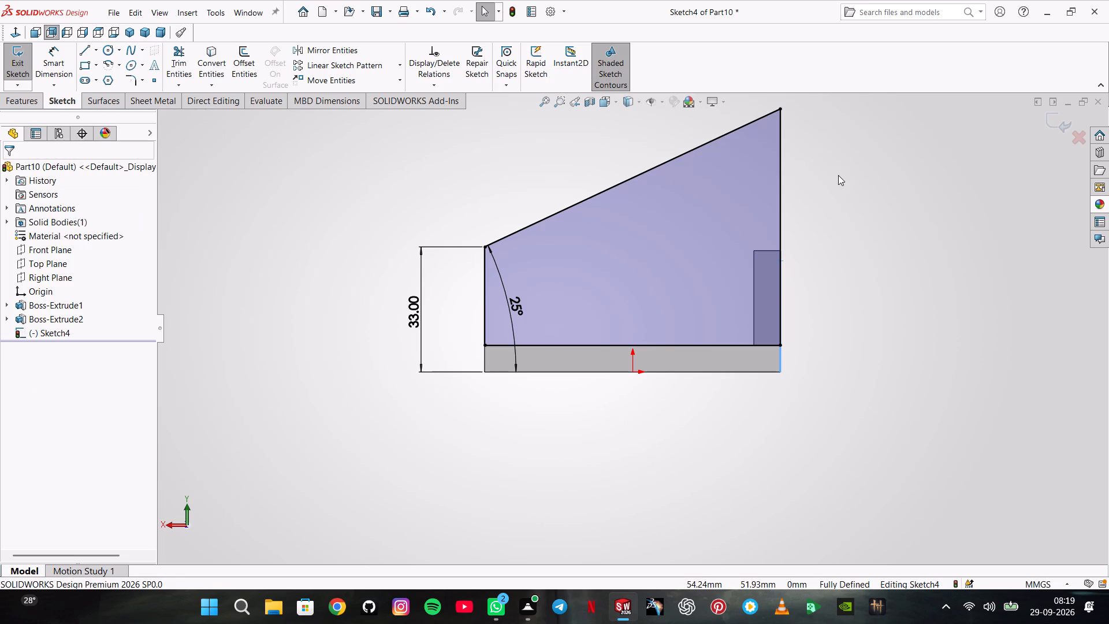
Extrude the sloped side profile as a 7 mm blind boss, reversed inward over the plate and merged with it.
middle_drag(844, 179, 956, 268)
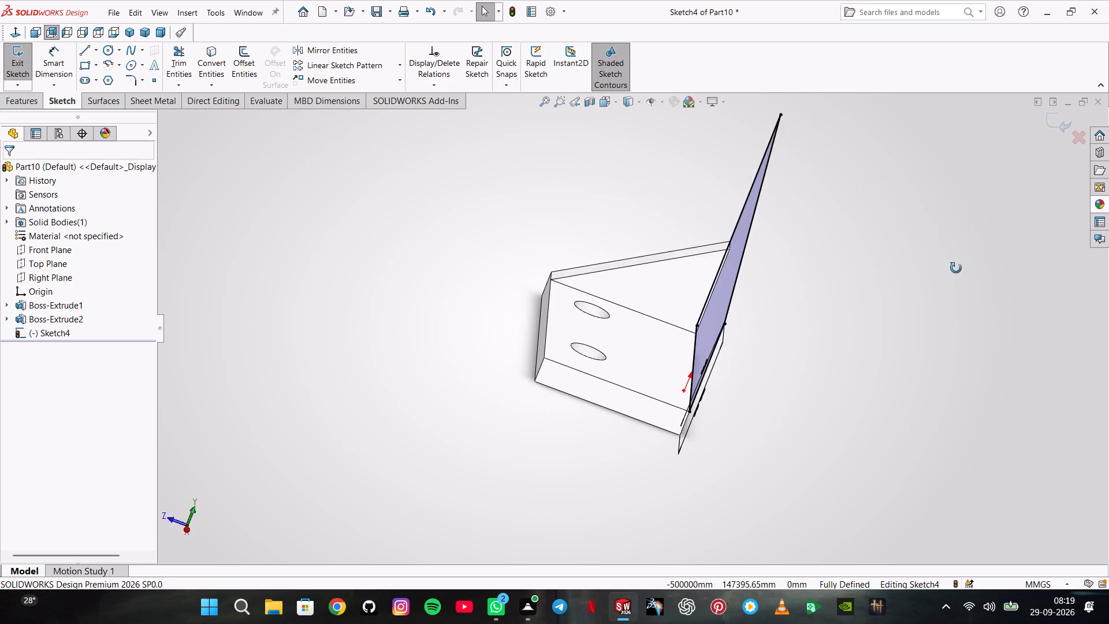
middle_drag(956, 268, 790, 347)
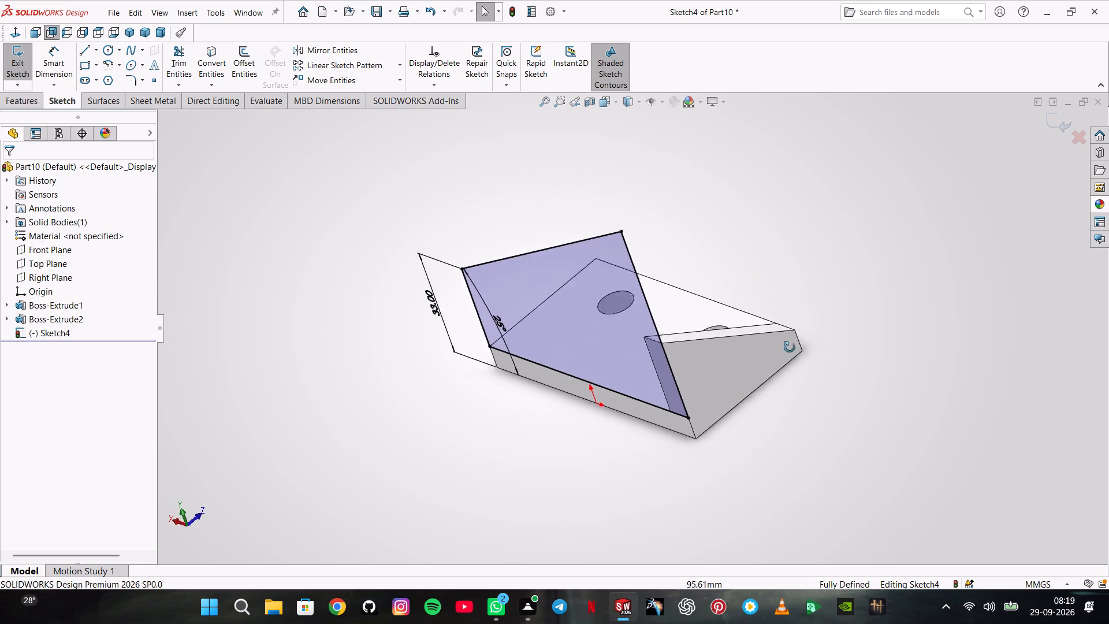
middle_drag(790, 347, 905, 318)
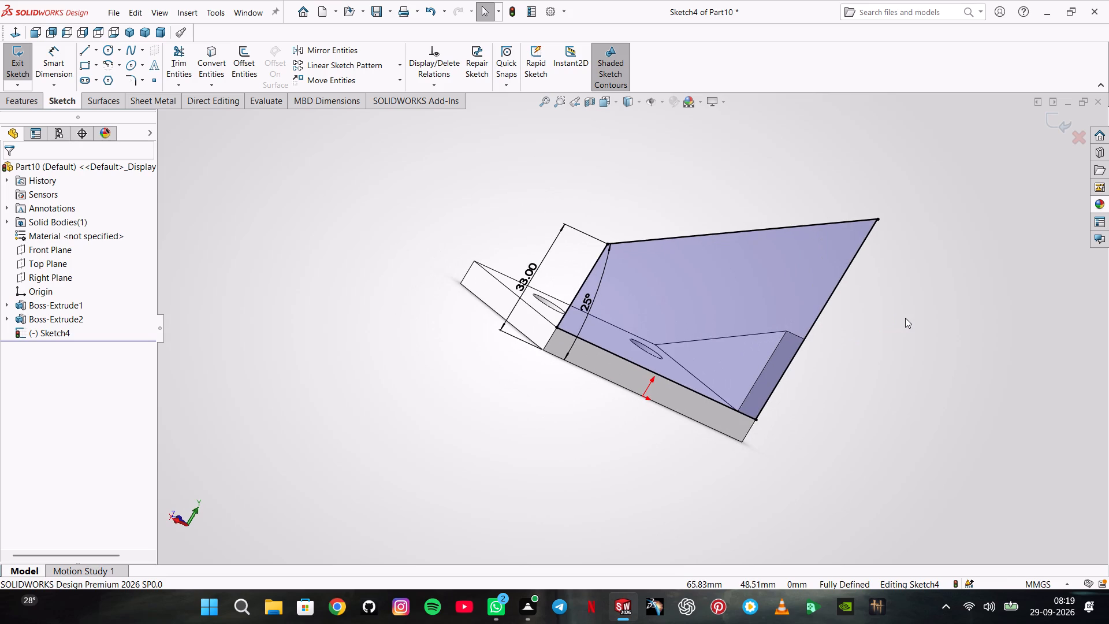
click(25, 102)
click(49, 71)
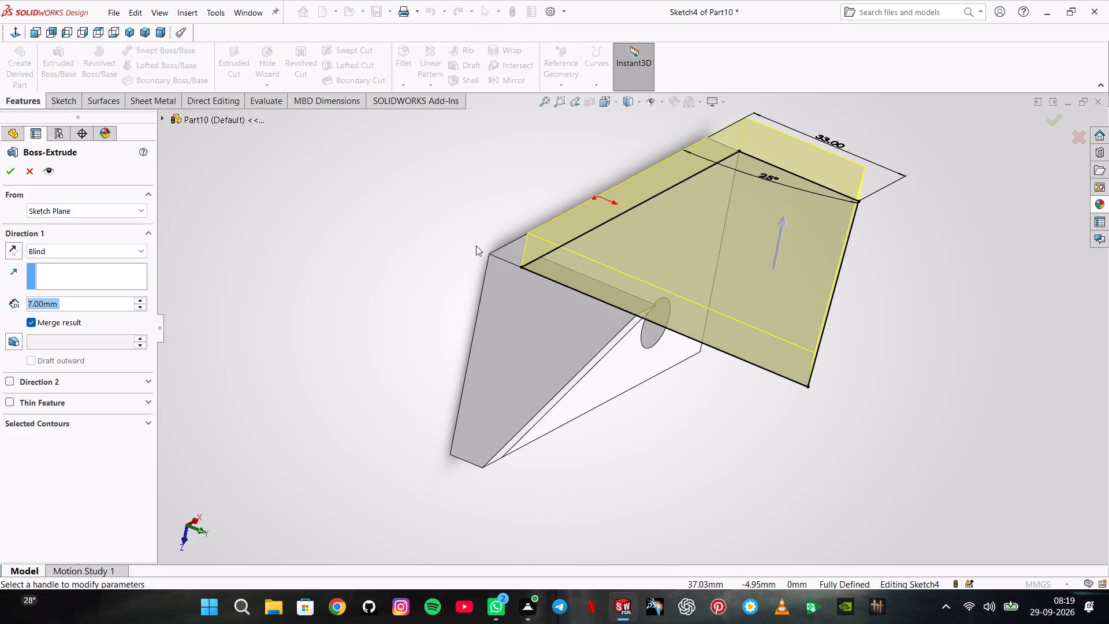
click(11, 246)
click(10, 172)
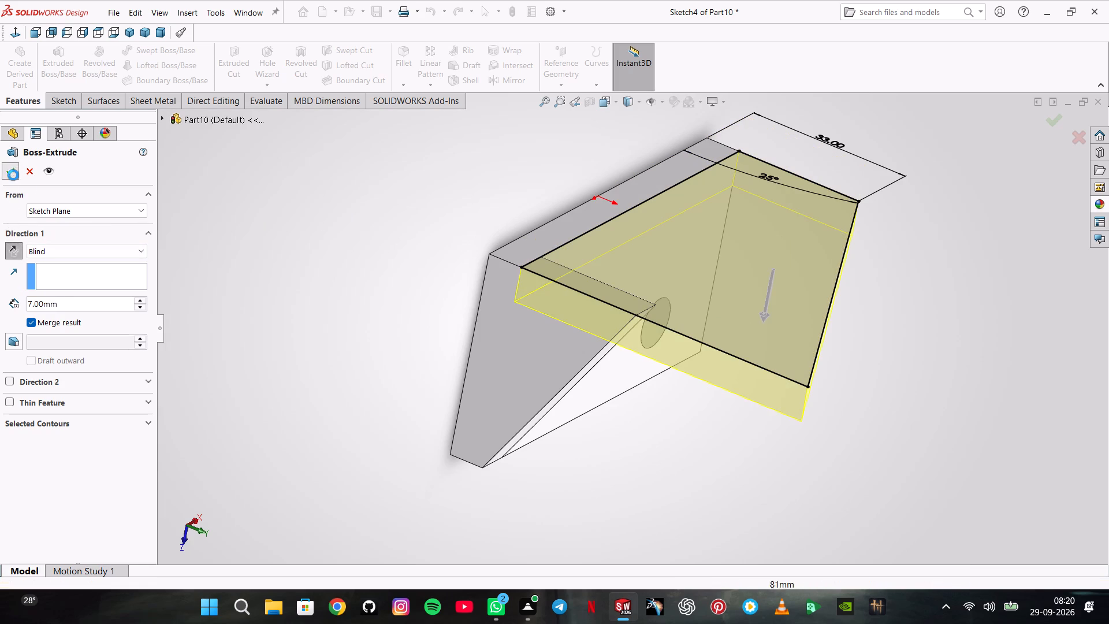
click(299, 241)
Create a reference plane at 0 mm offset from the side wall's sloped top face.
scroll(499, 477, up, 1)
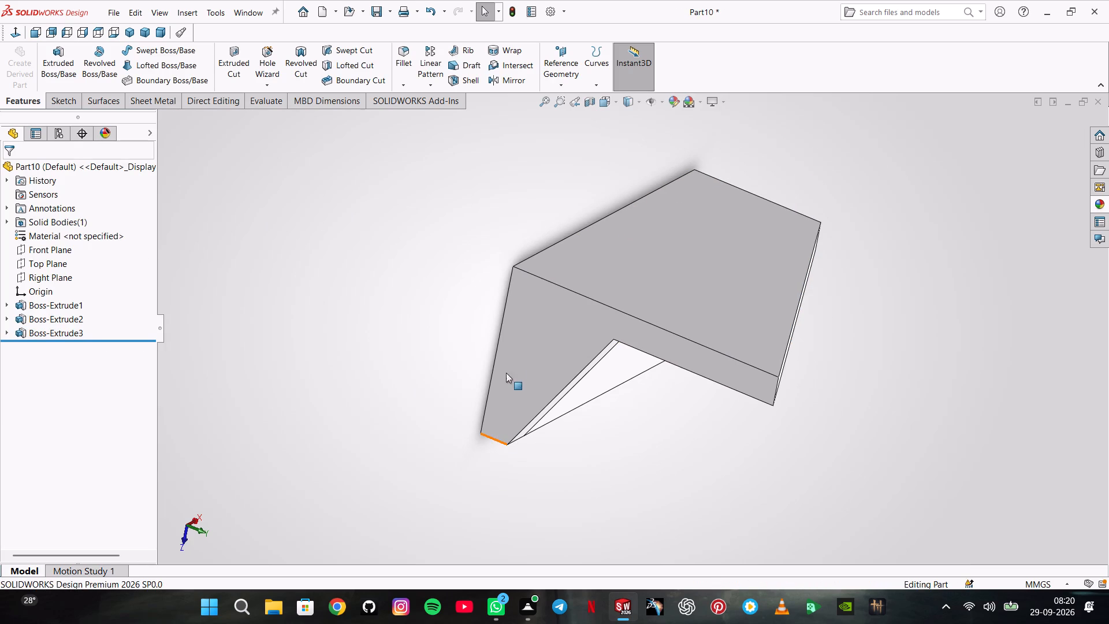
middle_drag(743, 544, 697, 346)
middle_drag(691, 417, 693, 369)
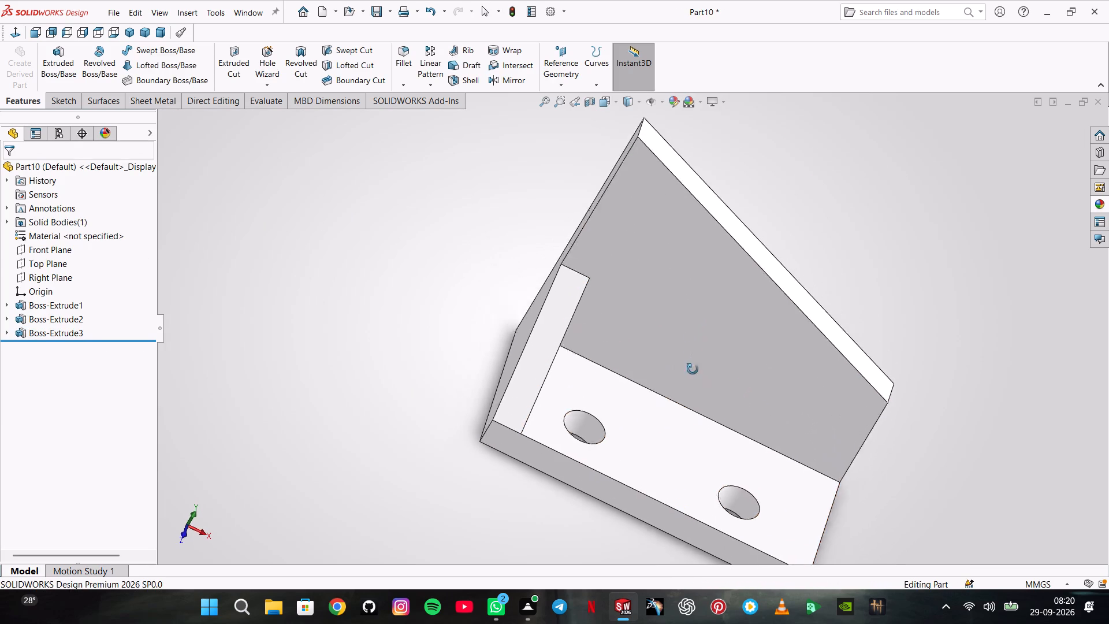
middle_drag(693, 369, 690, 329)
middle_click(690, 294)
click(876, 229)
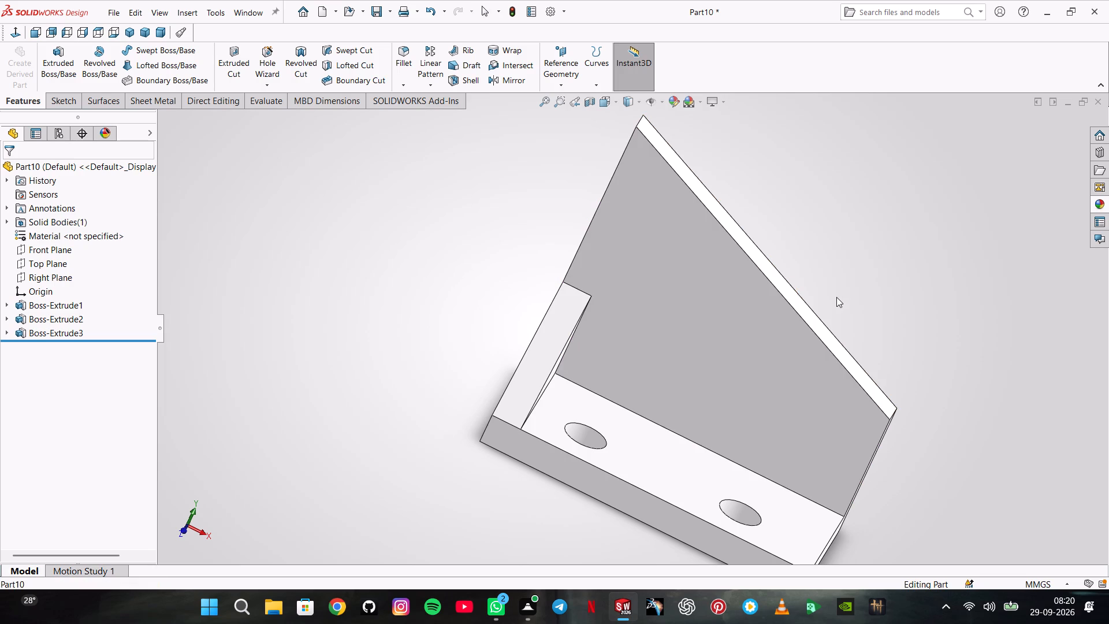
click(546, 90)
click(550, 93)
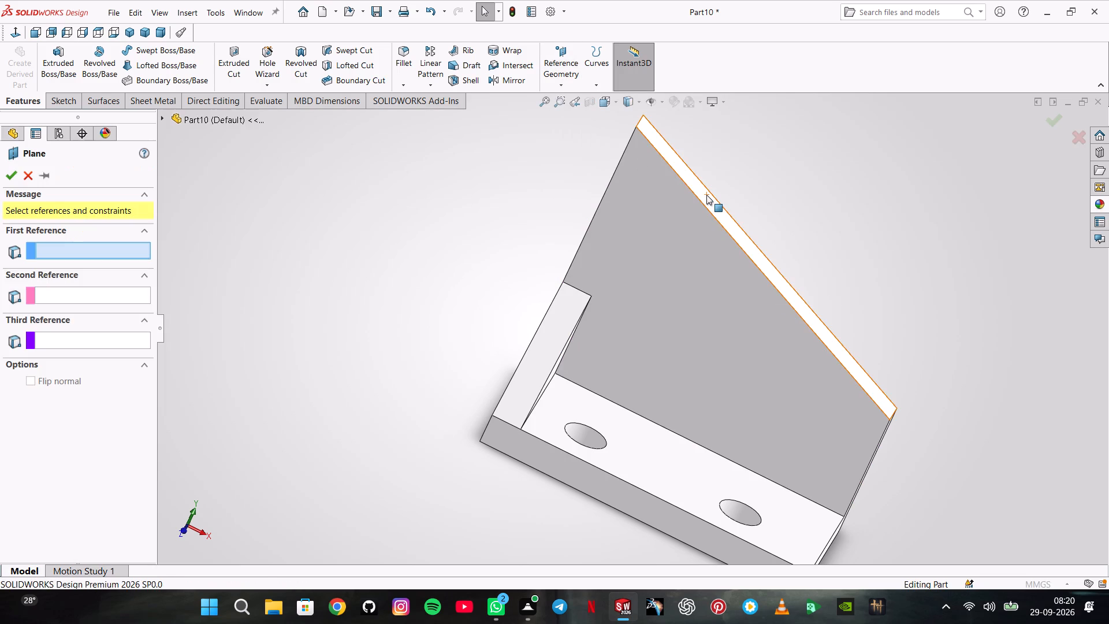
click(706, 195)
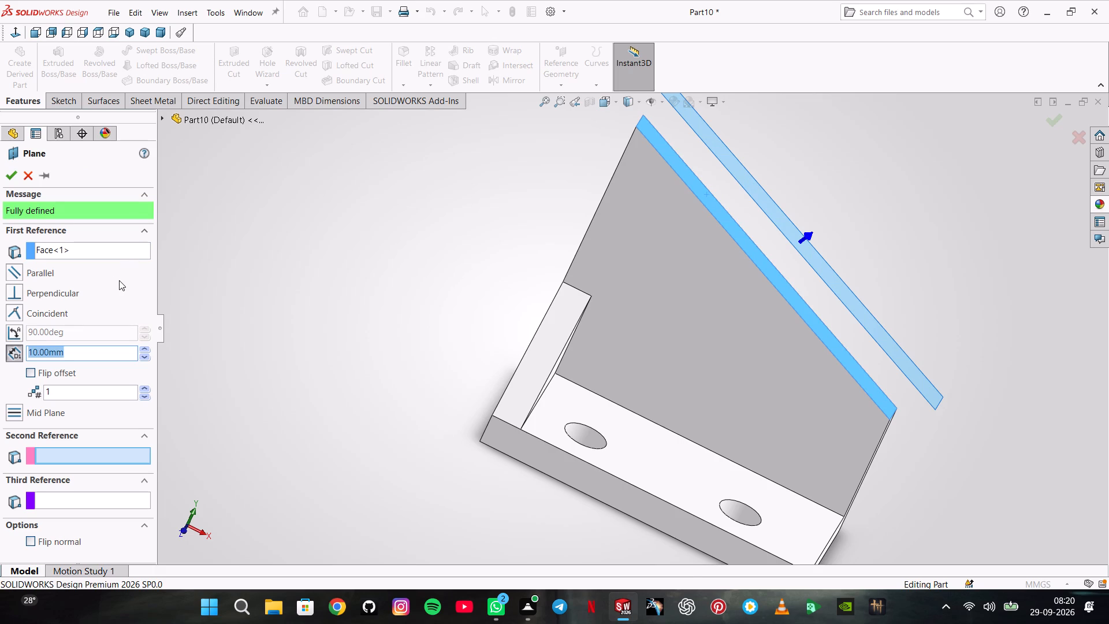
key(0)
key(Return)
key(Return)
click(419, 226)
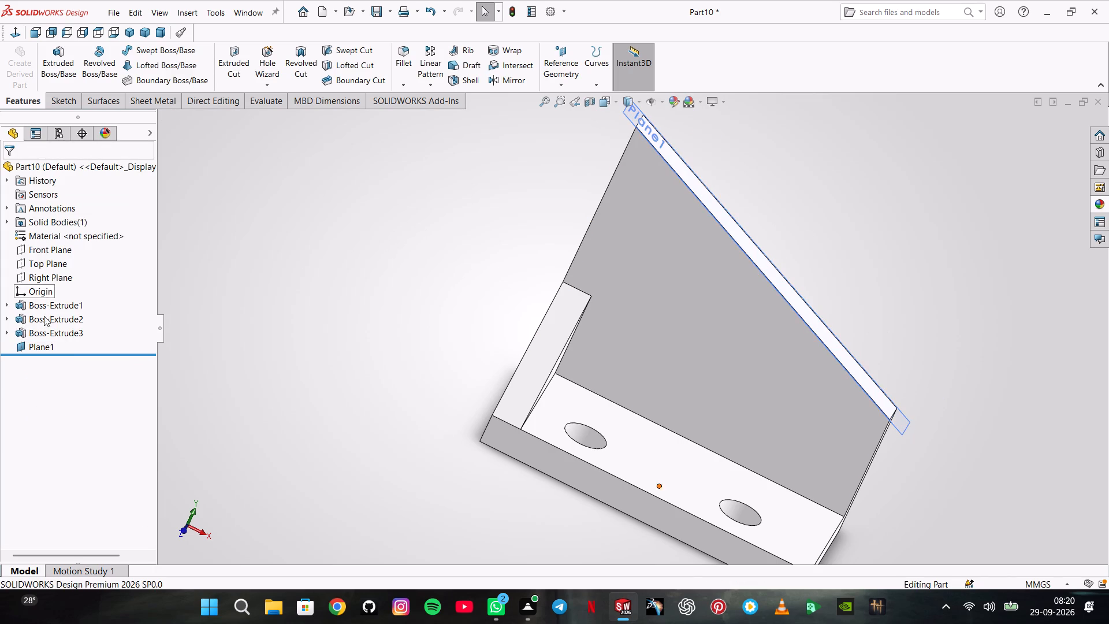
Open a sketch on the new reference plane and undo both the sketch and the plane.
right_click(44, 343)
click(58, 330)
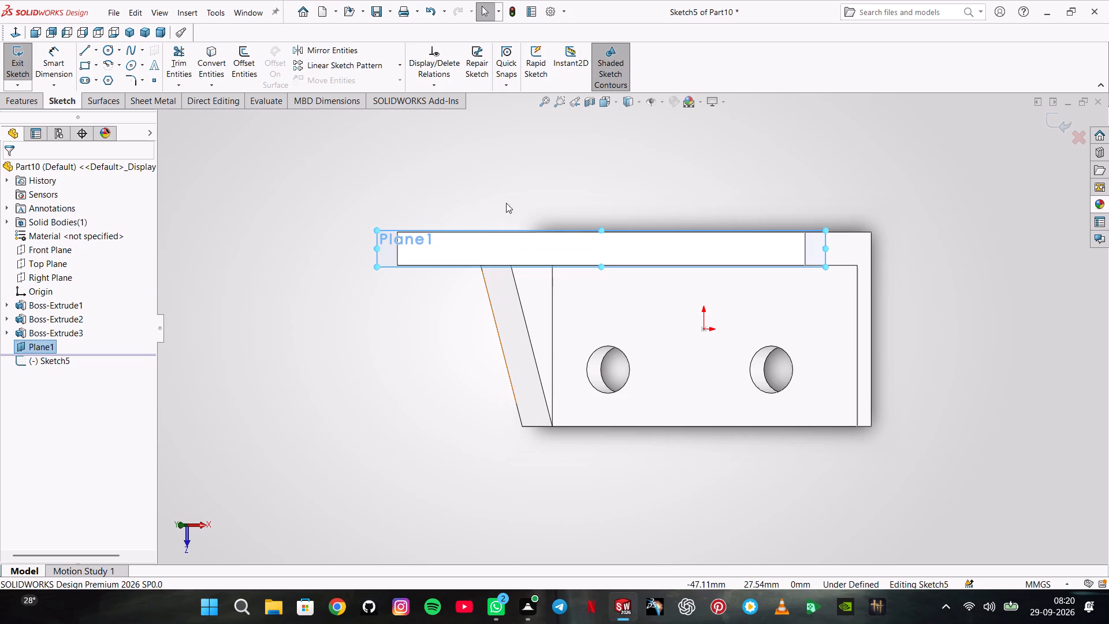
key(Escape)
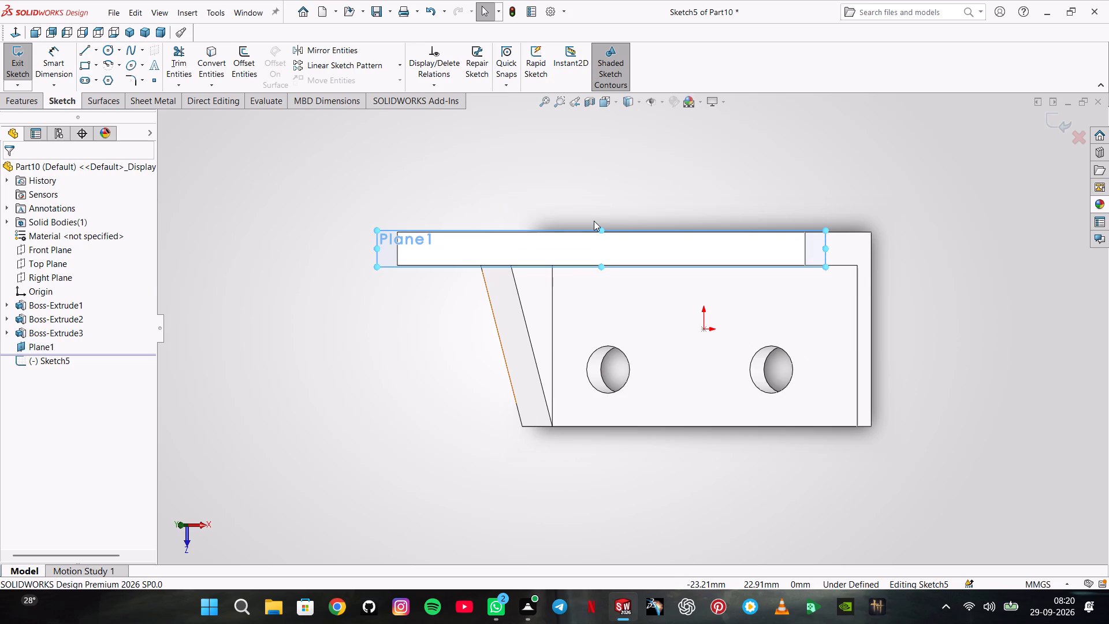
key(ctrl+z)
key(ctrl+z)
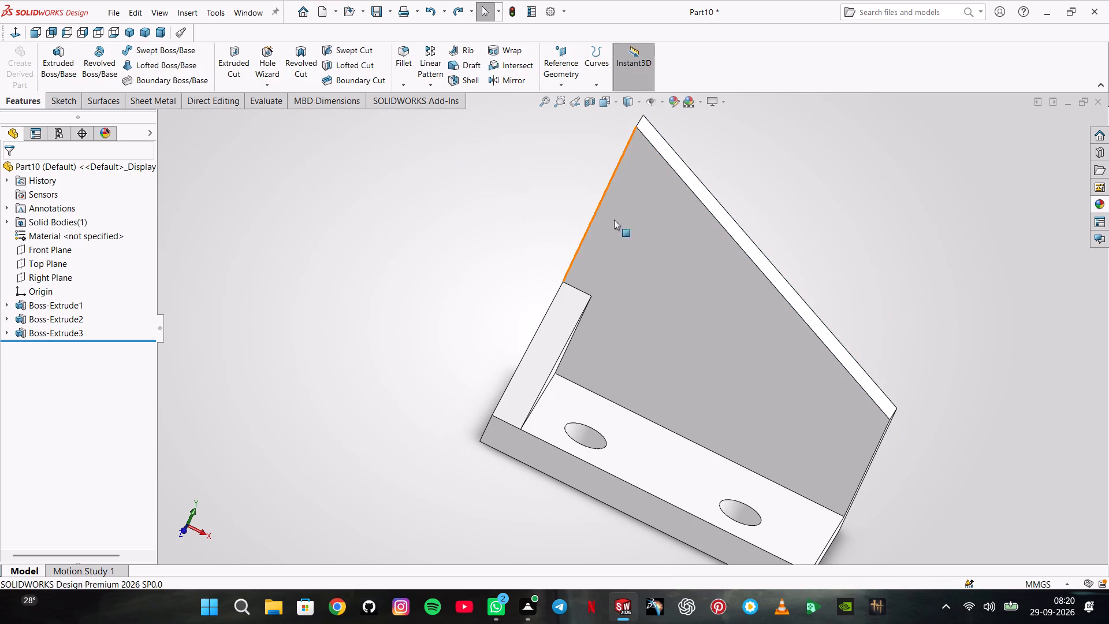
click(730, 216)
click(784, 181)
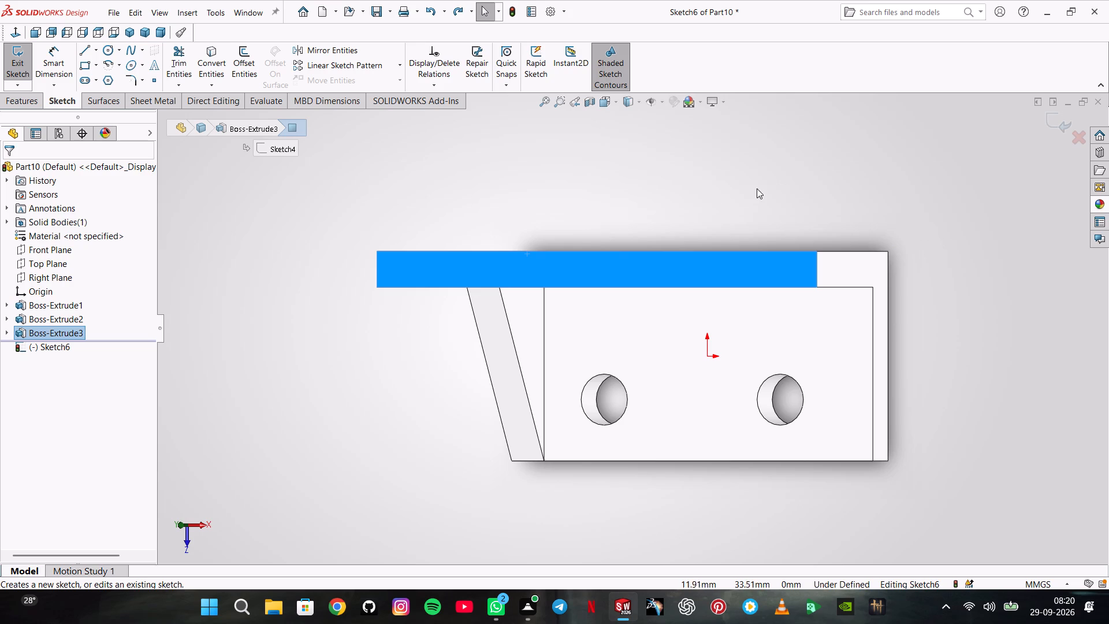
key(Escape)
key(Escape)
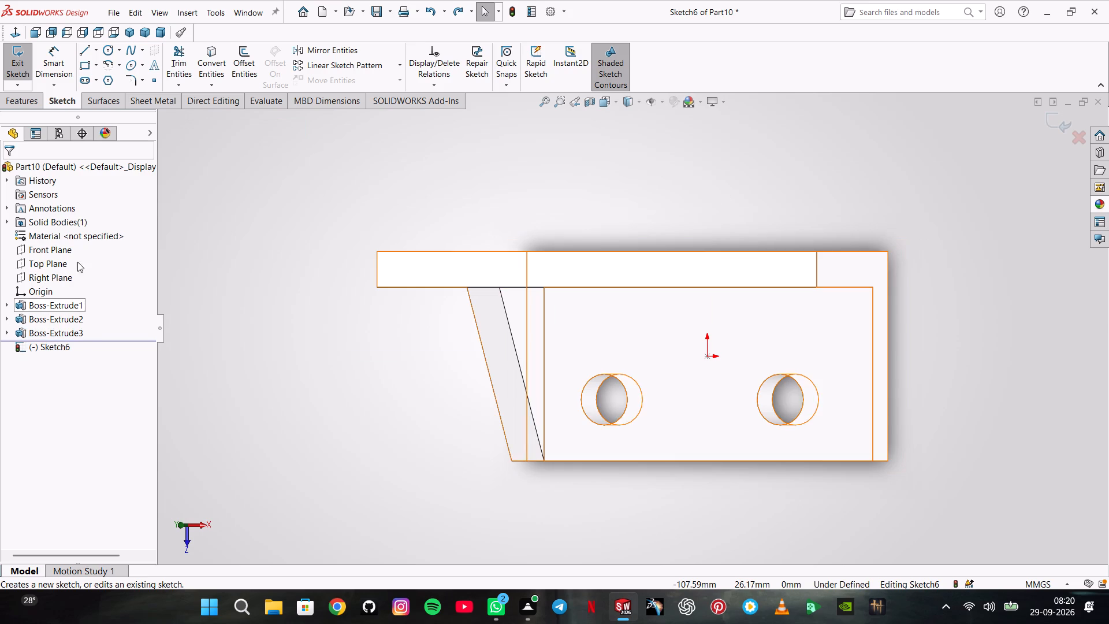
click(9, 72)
Create a reference plane at 0 mm offset from the side wall's sloped top face.
click(562, 87)
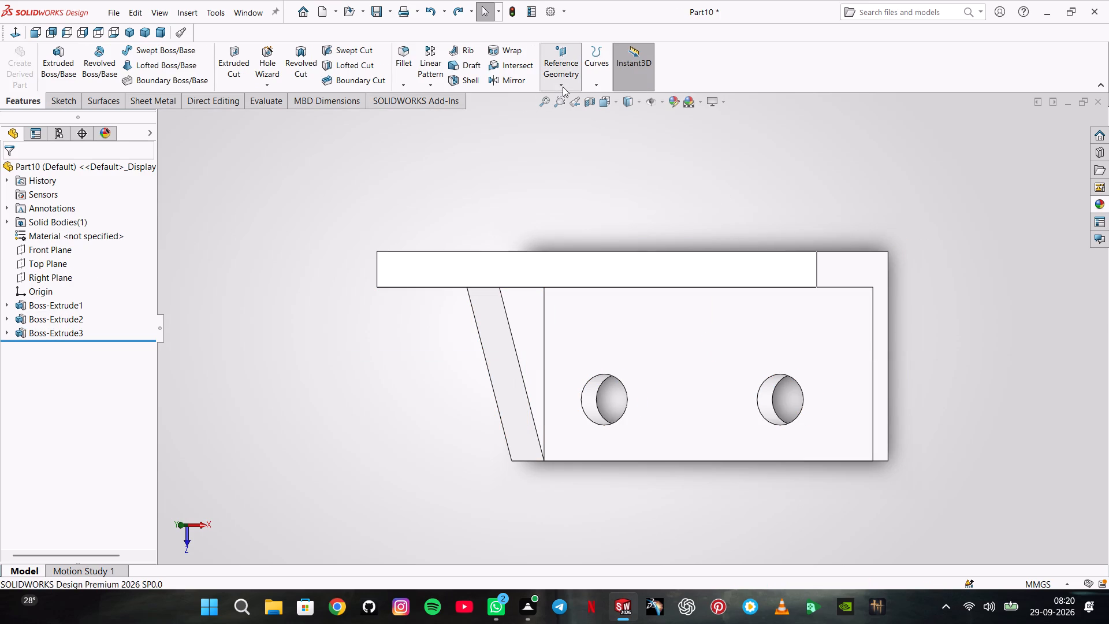
click(565, 98)
click(565, 262)
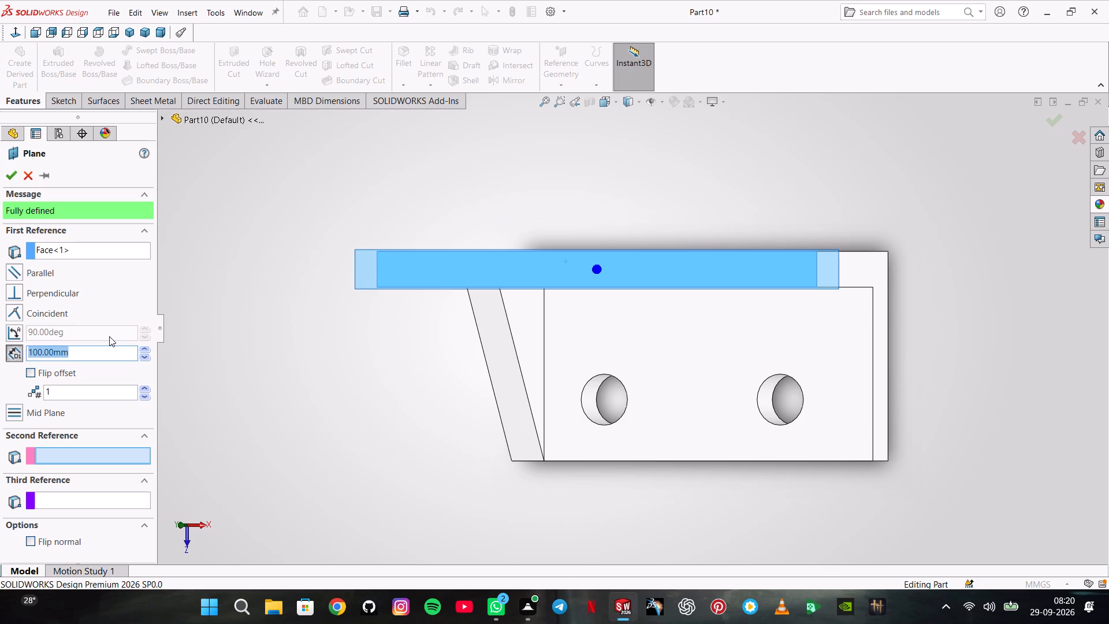
key(0)
key(Return)
key(Return)
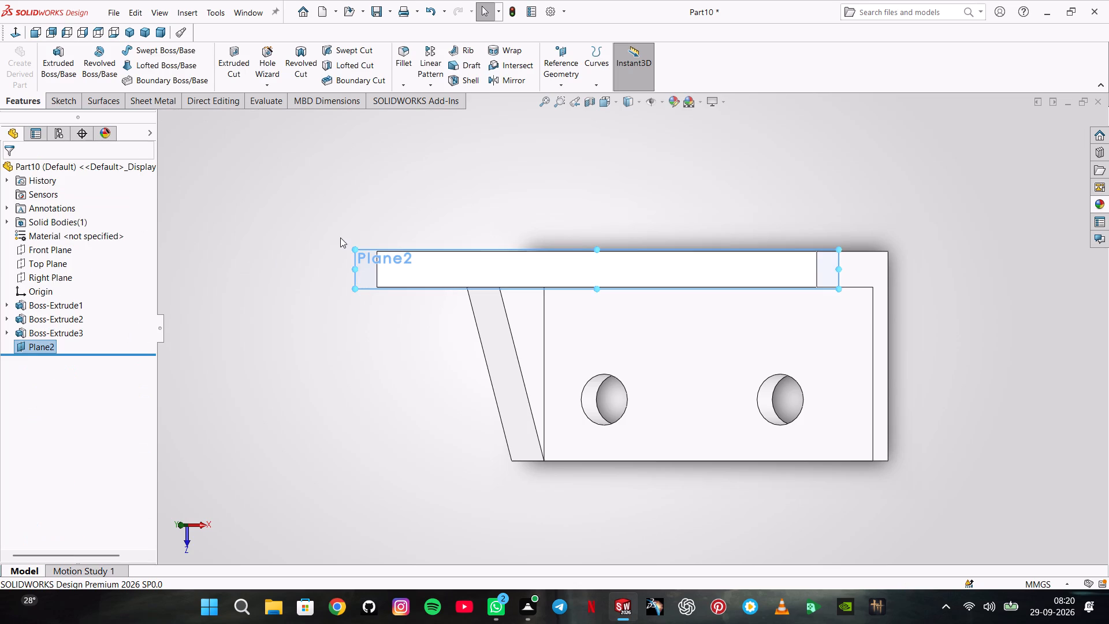
On the new plane, sketch a corner rectangle about 65 mm long, extending outward from the sloped face's outer edge.
right_click(367, 269)
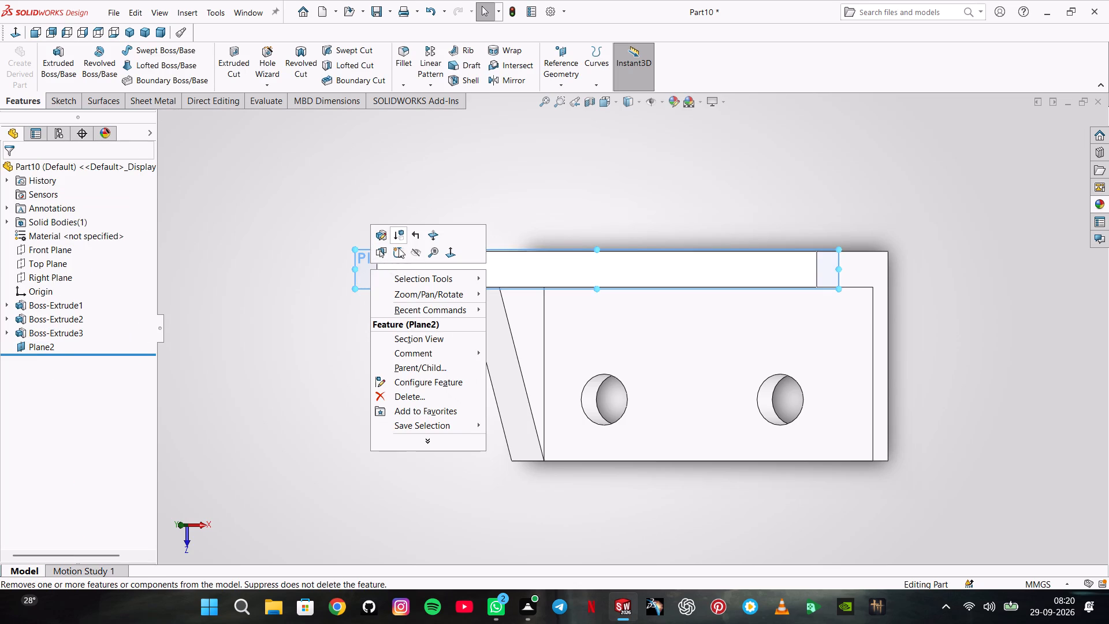
click(393, 248)
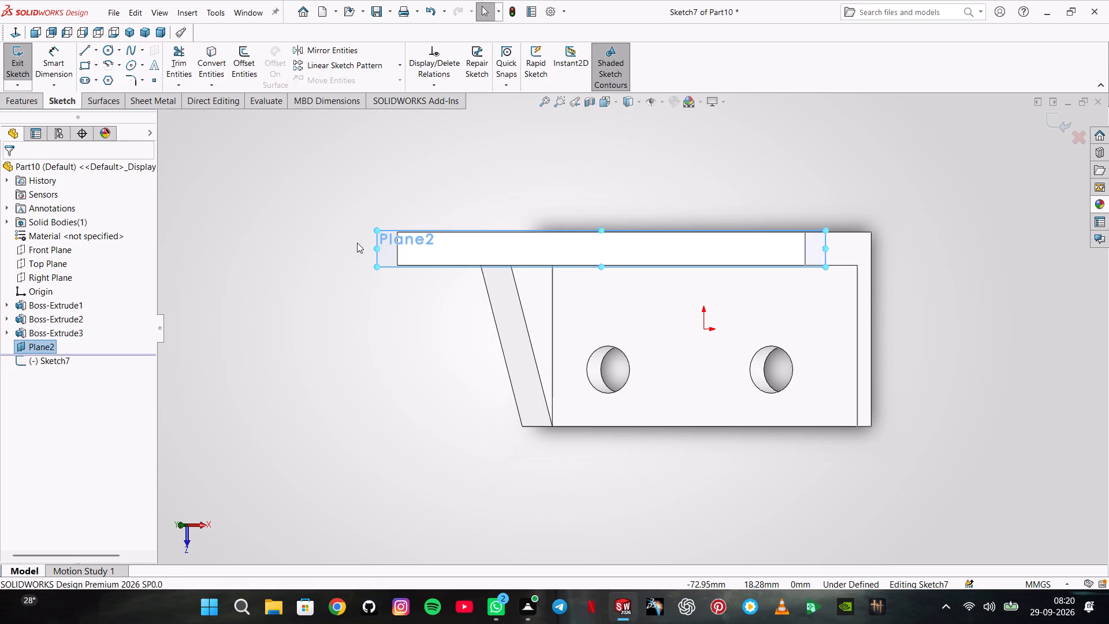
click(83, 59)
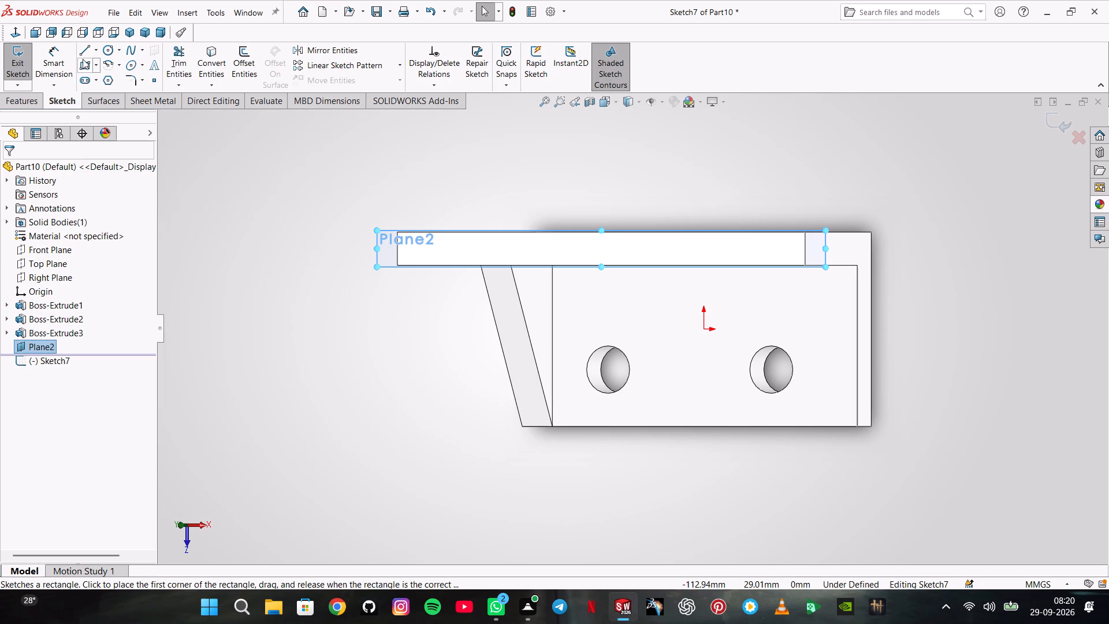
scroll(448, 185, up, 2)
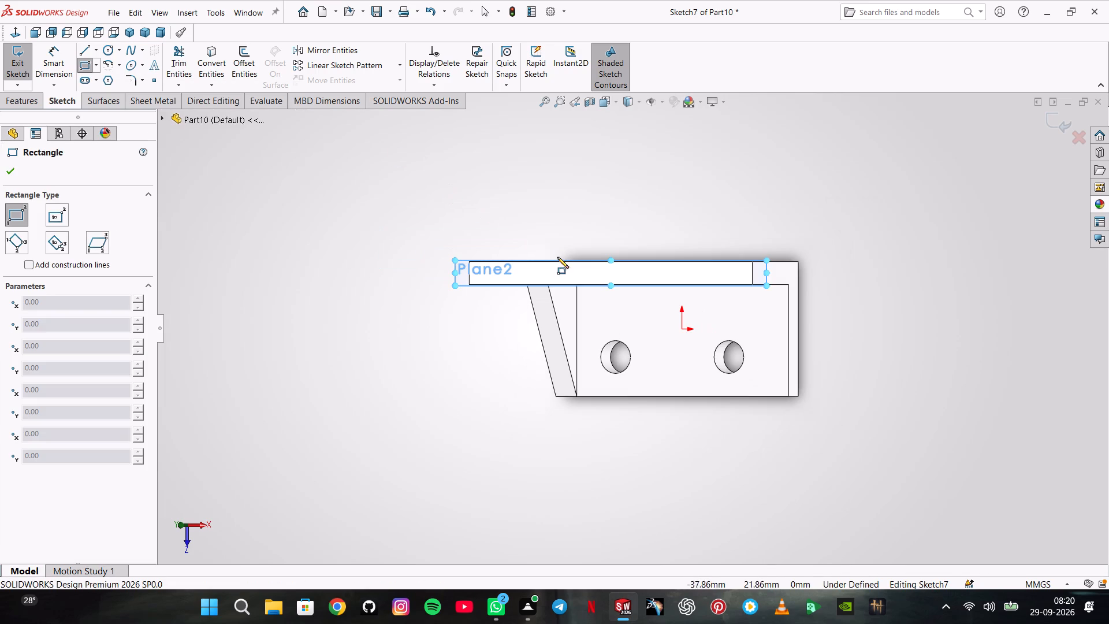
scroll(520, 262, down, 4)
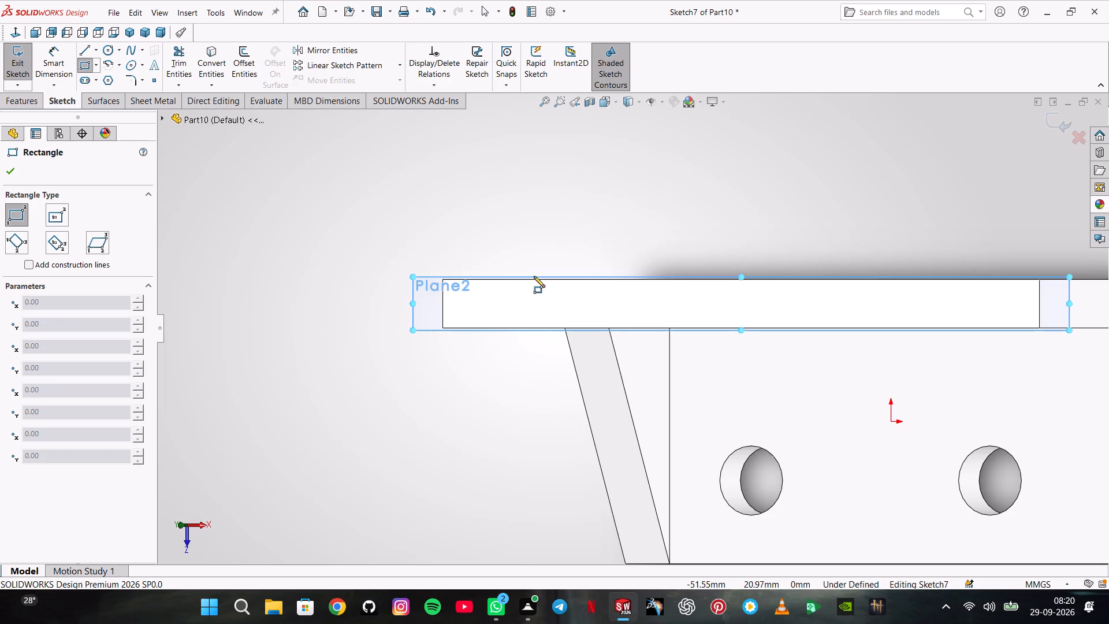
click(542, 280)
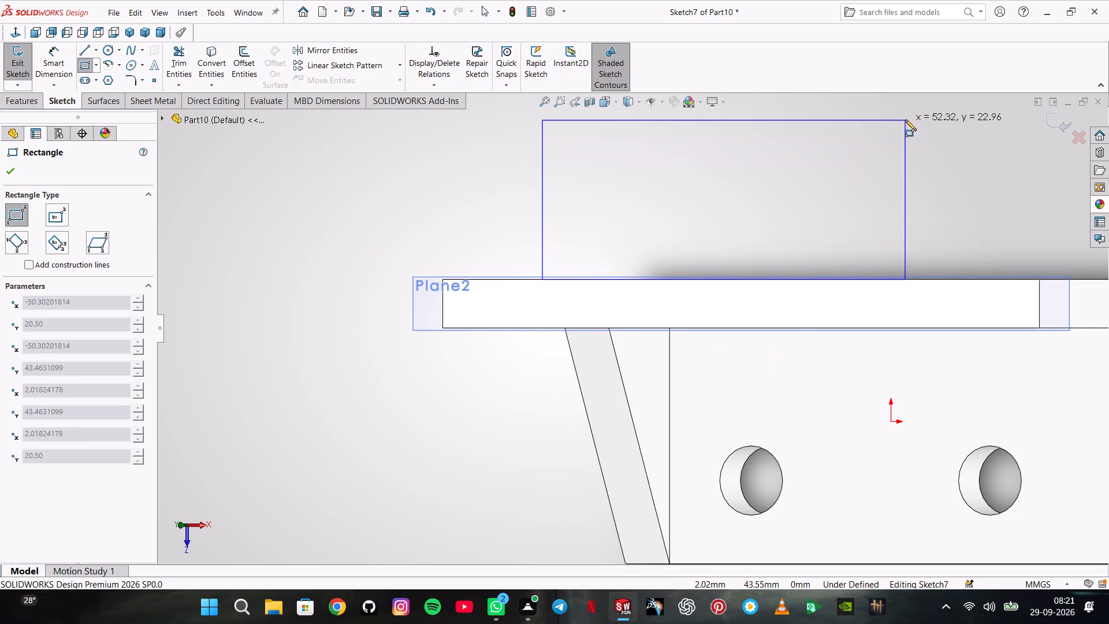
scroll(903, 120, up, 2)
click(883, 132)
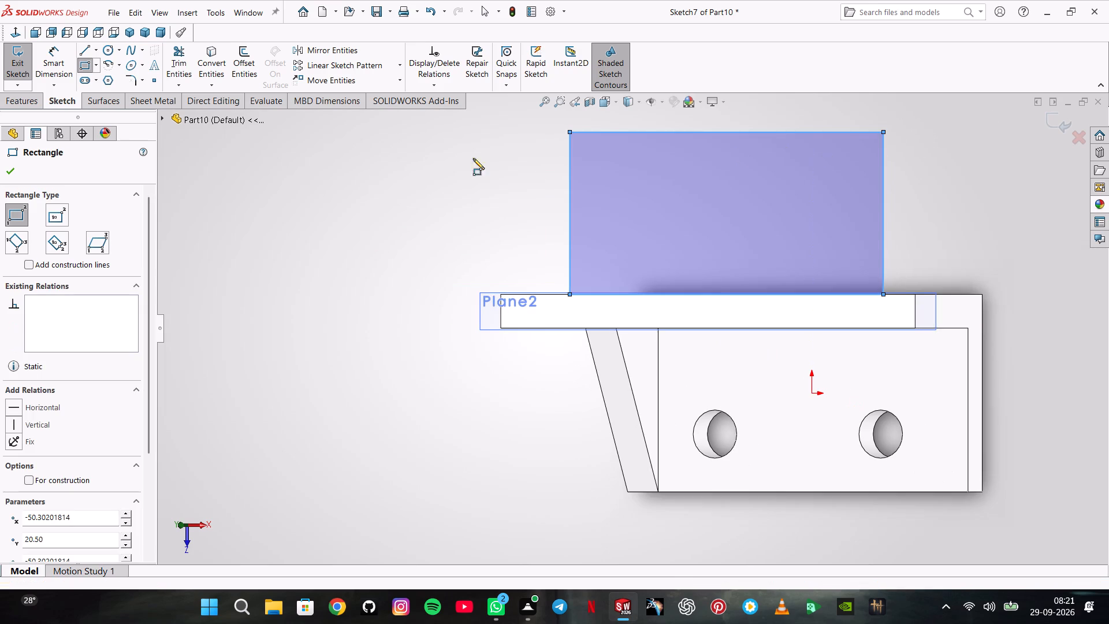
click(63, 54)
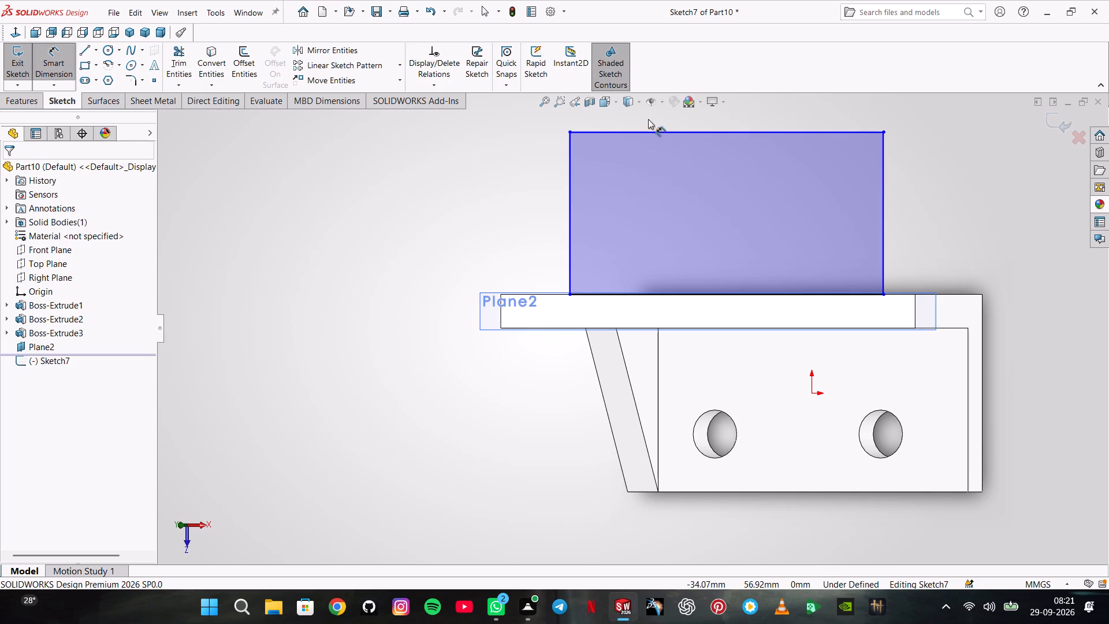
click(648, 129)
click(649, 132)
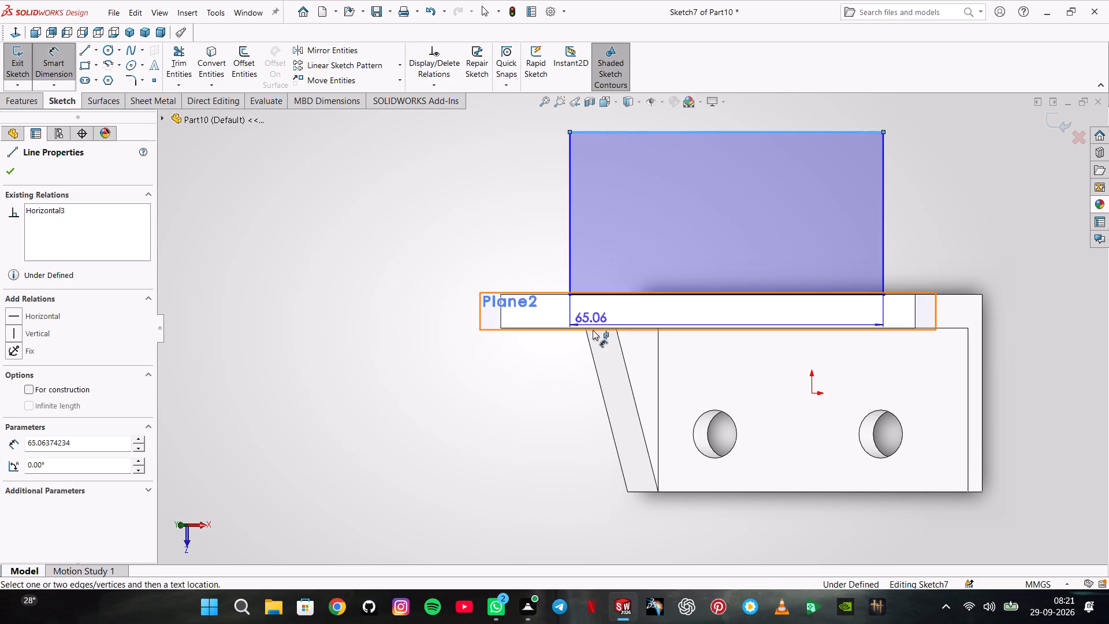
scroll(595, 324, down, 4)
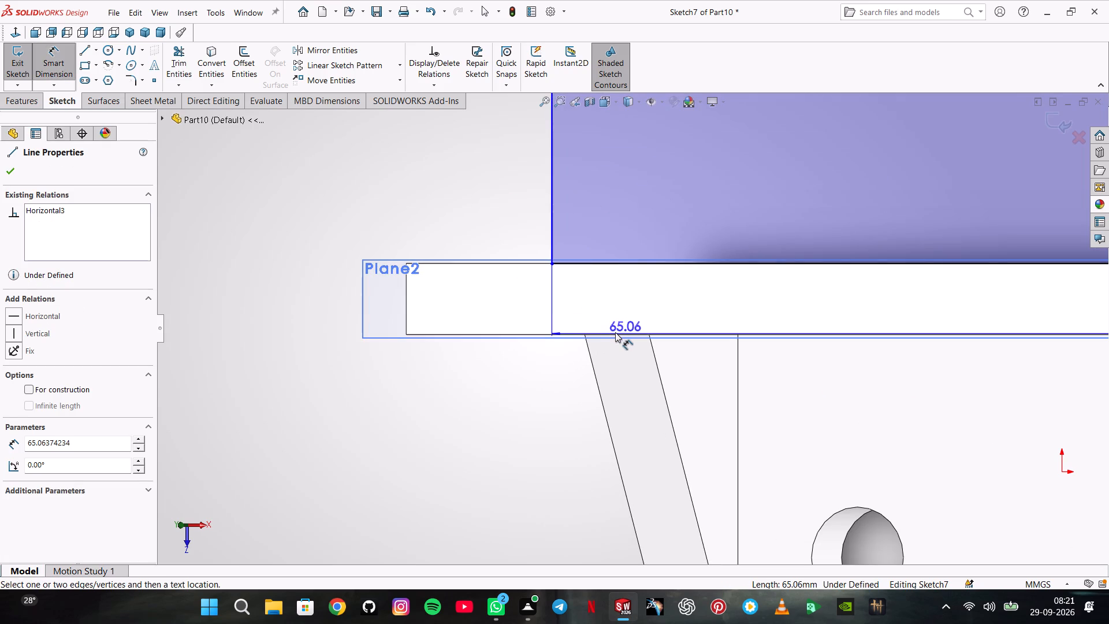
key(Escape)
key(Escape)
Enlarge the reference plane's displayed boundary outward beyond the sketched rectangle's far edge.
click(373, 296)
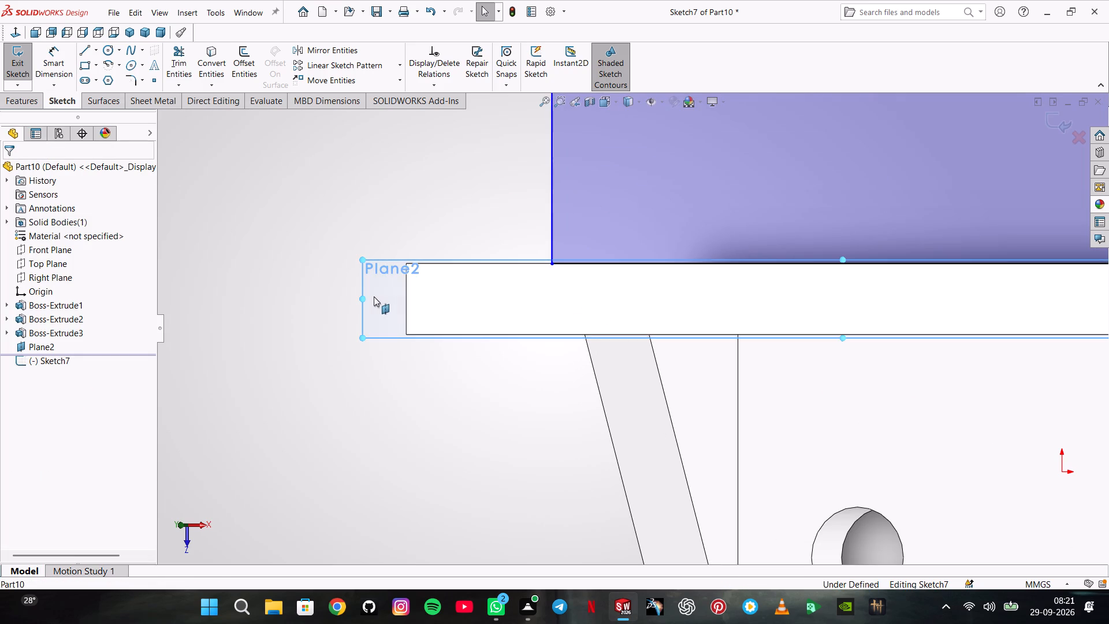
scroll(768, 343, up, 1)
scroll(798, 277, up, 2)
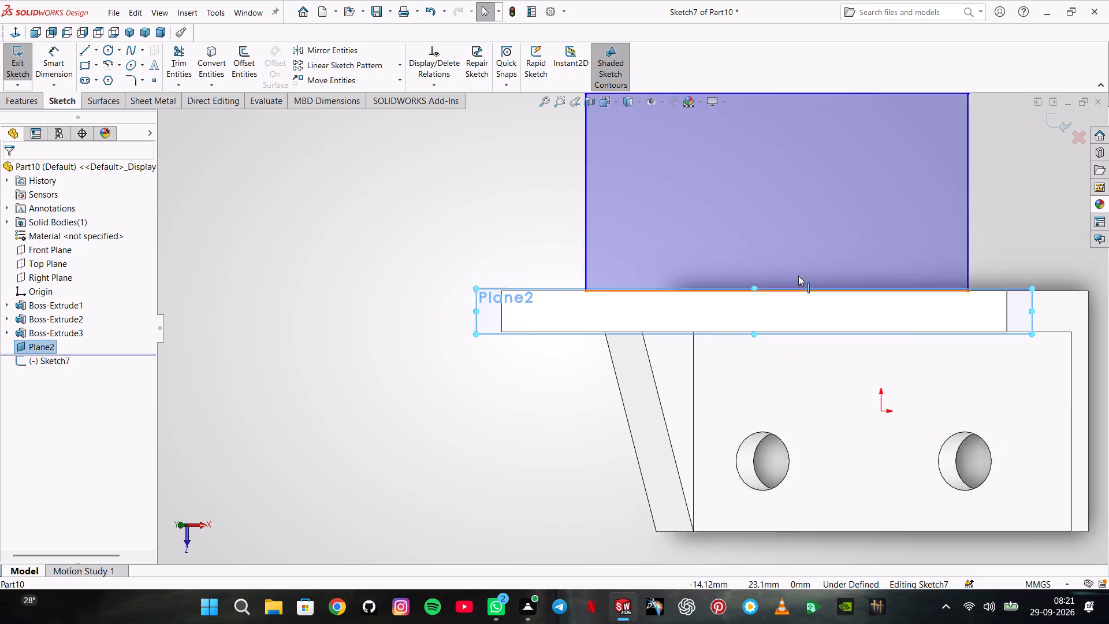
scroll(798, 276, up, 2)
drag(720, 297, 717, 140)
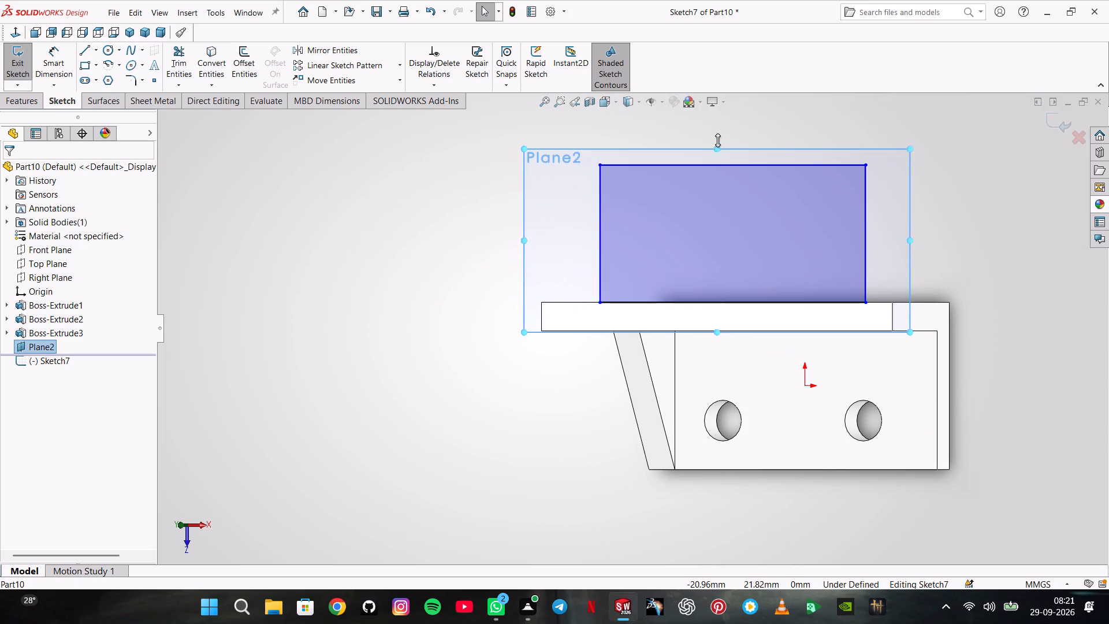
Enlarge the reference plane's displayed boundary on all sides so it extends beyond the rectangle and the whole part.
drag(717, 140, 721, 129)
drag(716, 331, 719, 340)
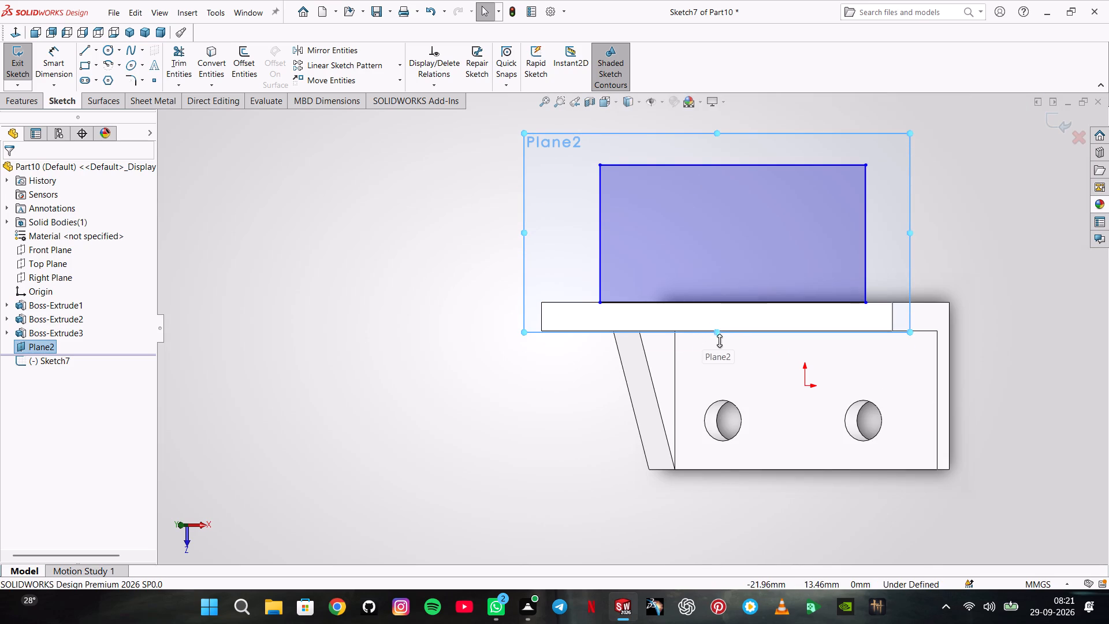
drag(719, 340, 710, 545)
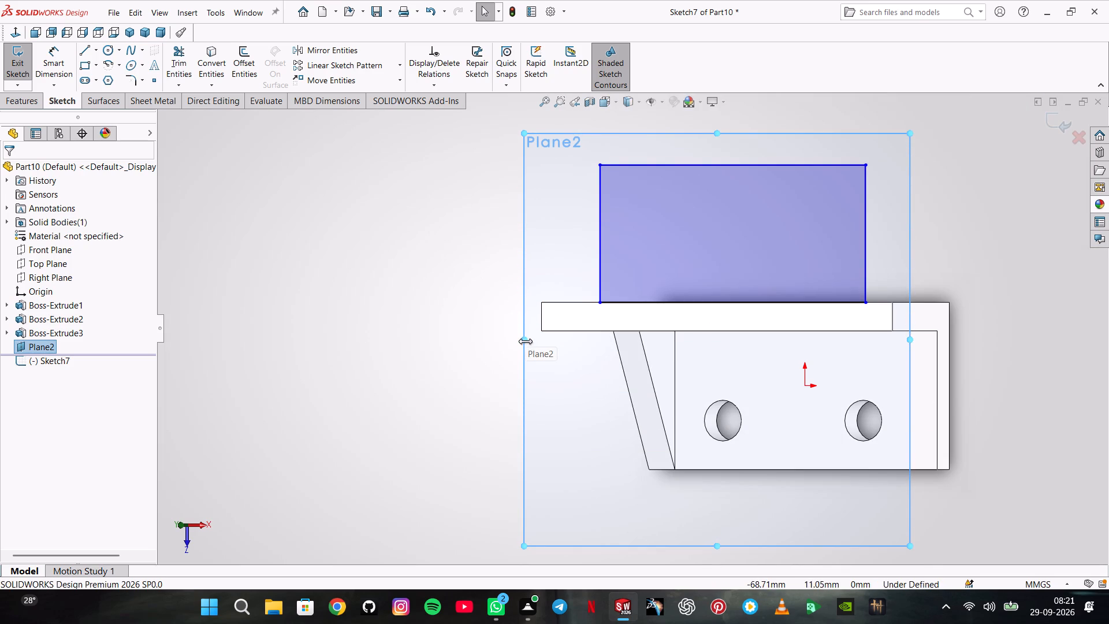
drag(525, 340, 207, 316)
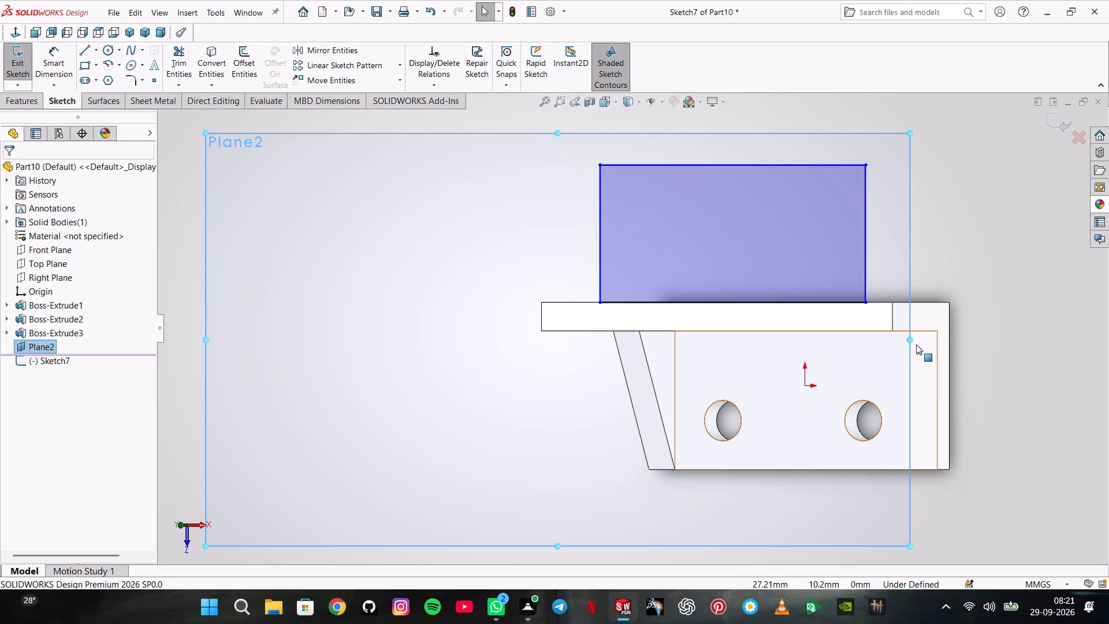
drag(911, 341, 1108, 366)
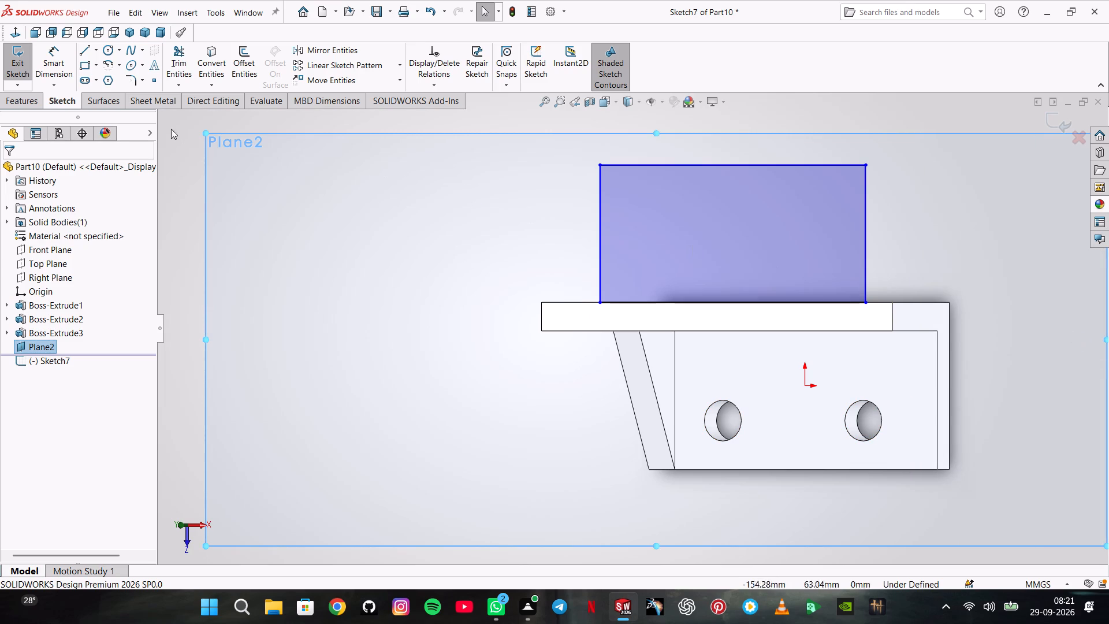
click(108, 418)
Dimension the distance from the rectangle's outer edge to the sloped face's inner edge as 45 mm.
click(57, 60)
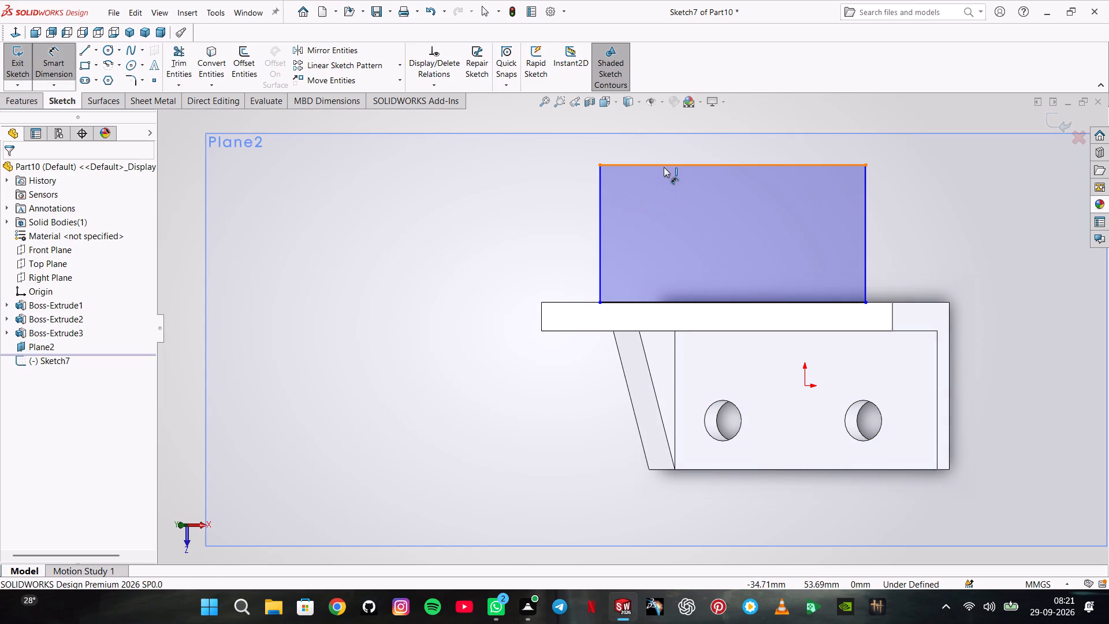
click(664, 167)
click(653, 329)
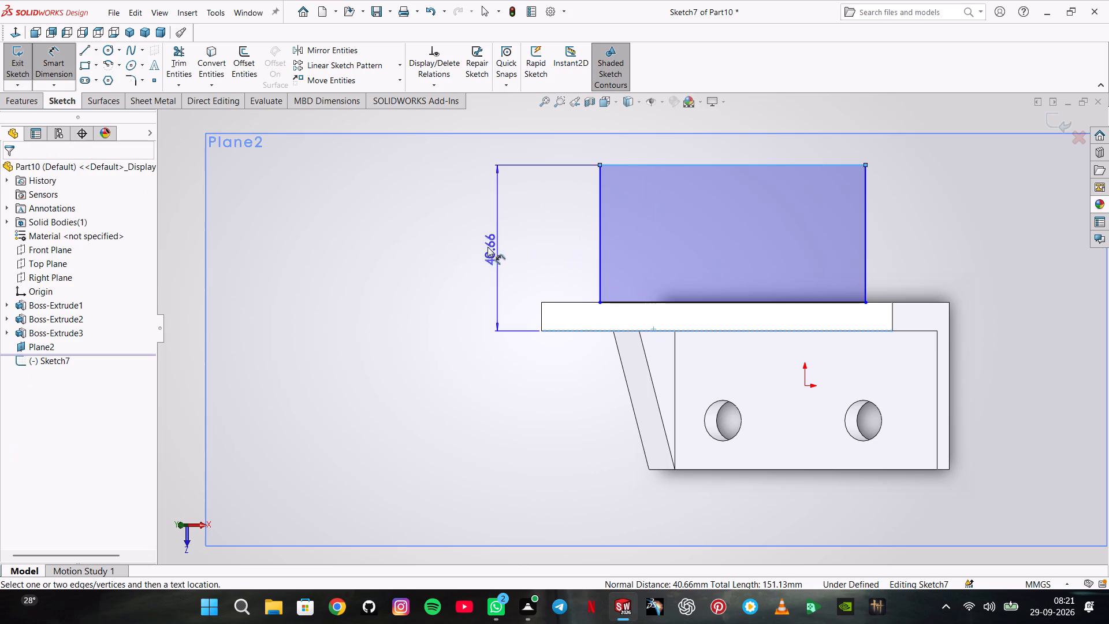
click(429, 237)
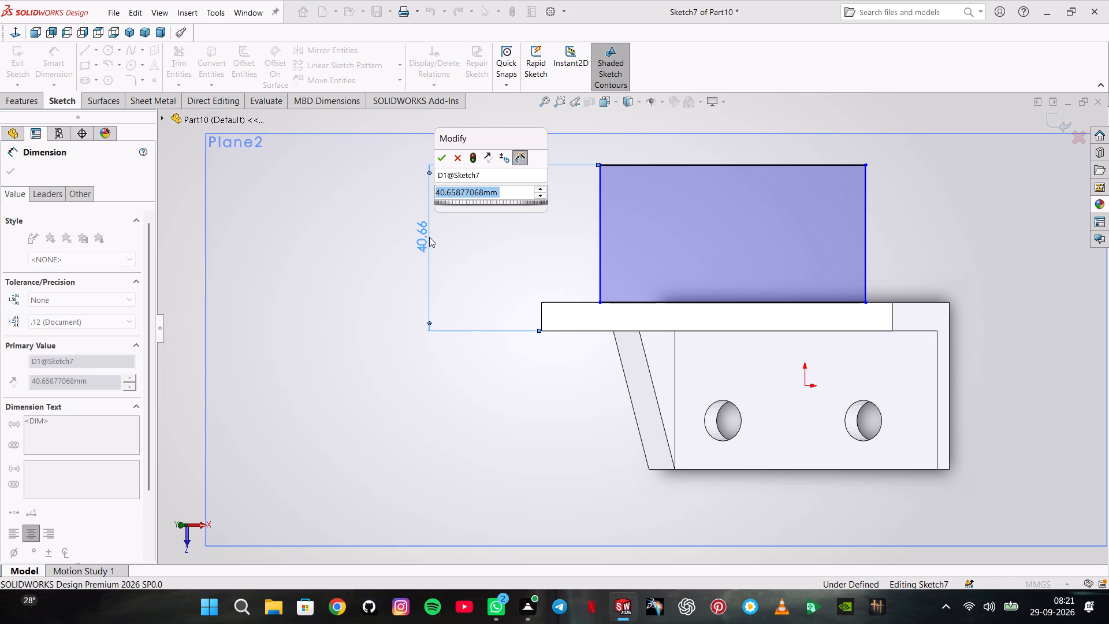
text(45)
key(Return)
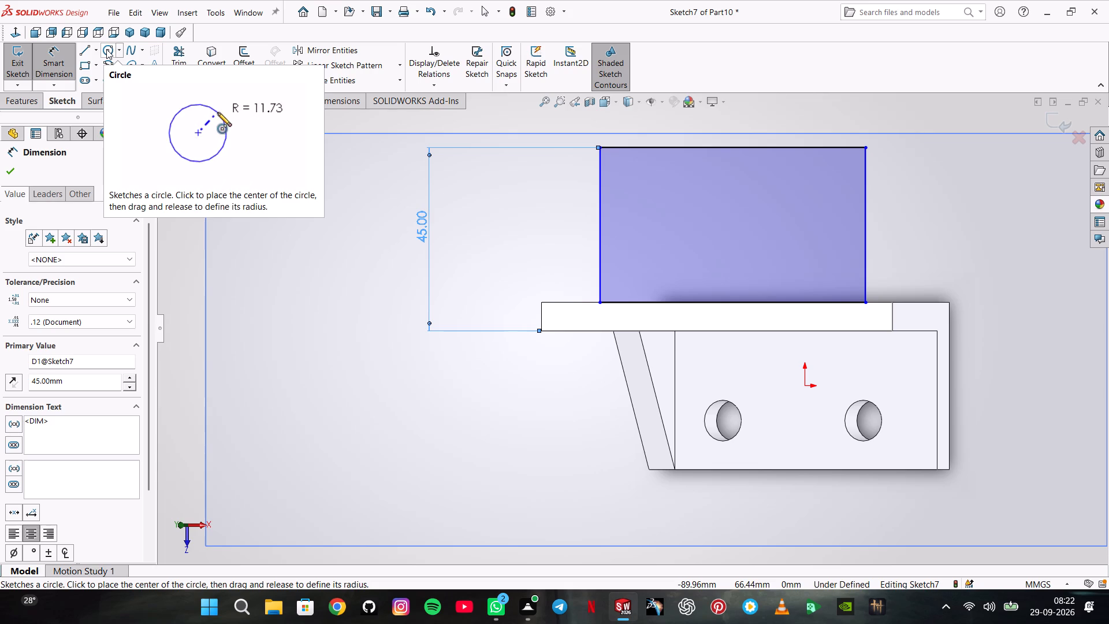
Dimension the rectangle's side edge 10 mm from the nearby end edge of the sloped face.
click(601, 205)
click(541, 308)
click(556, 259)
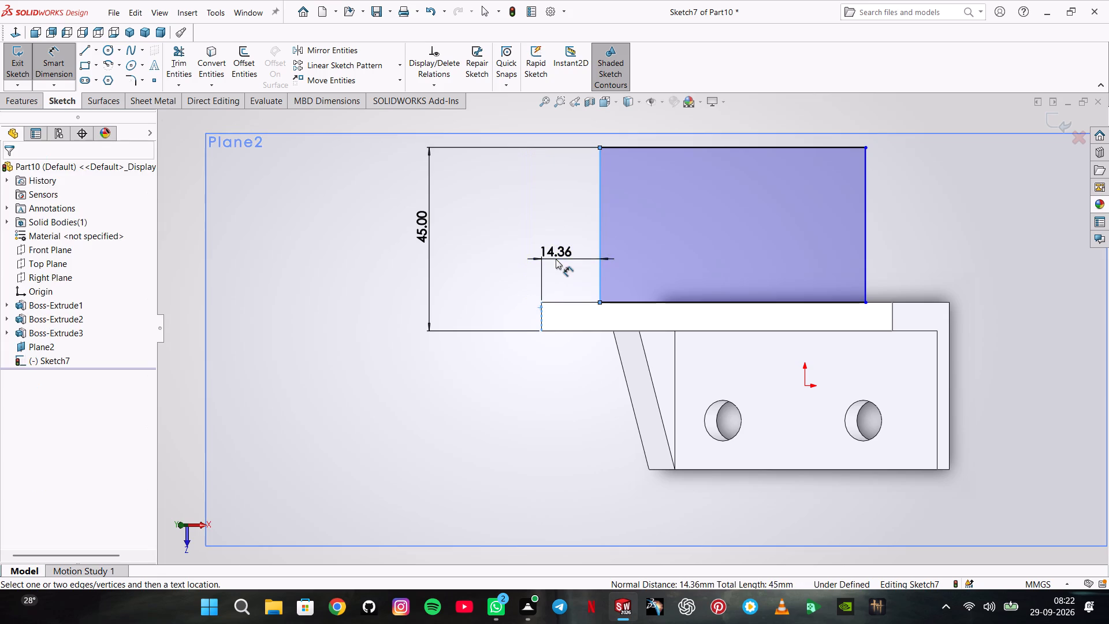
text(10)
key(Return)
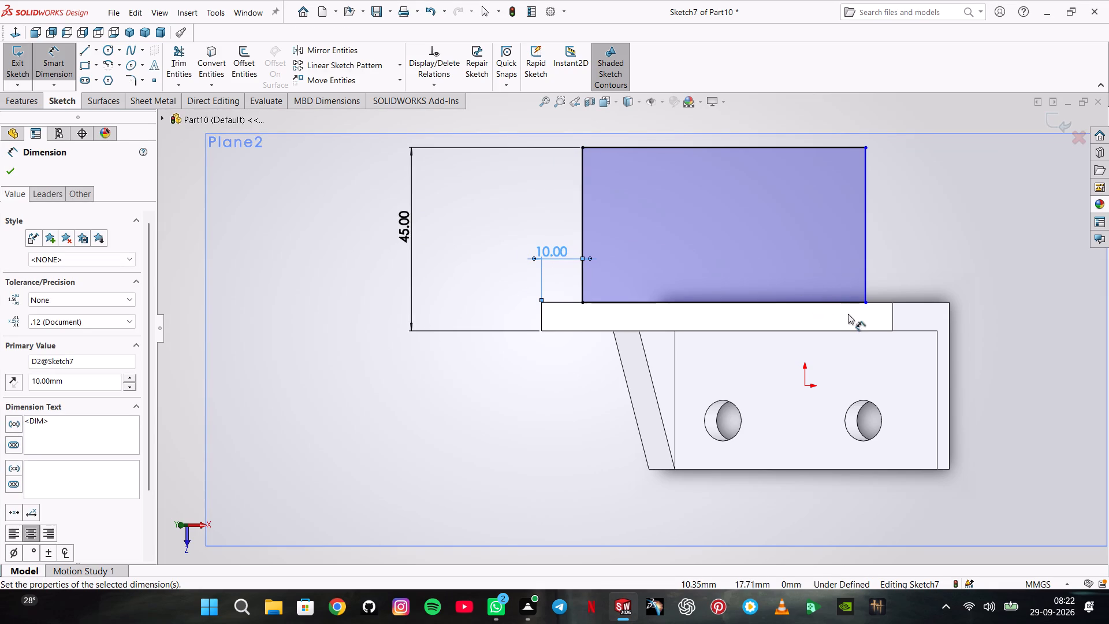
click(886, 301)
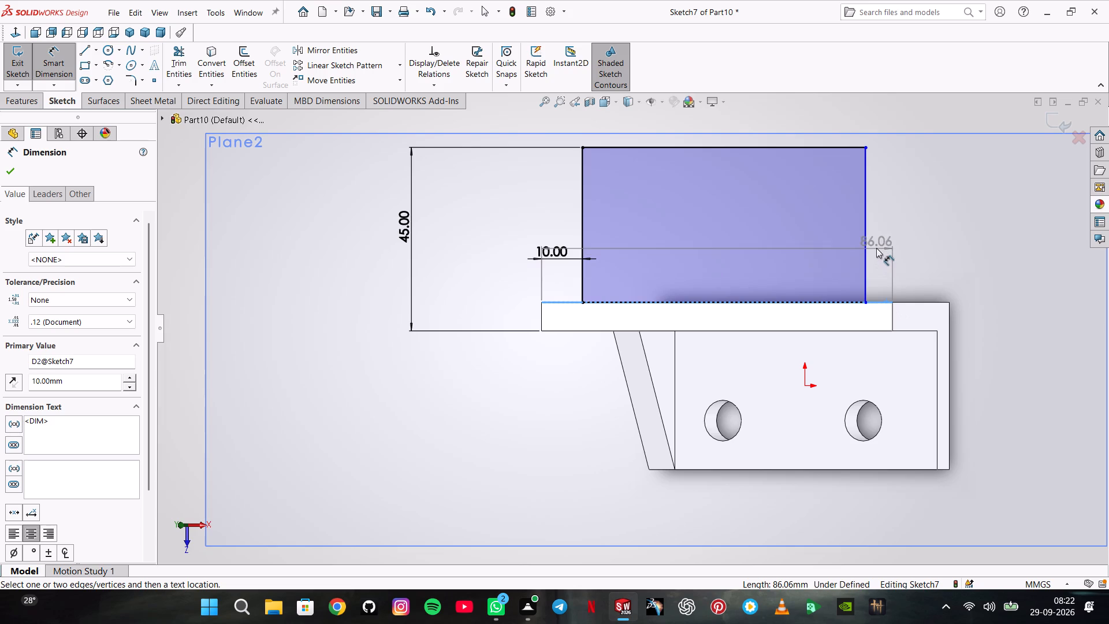
key(Escape)
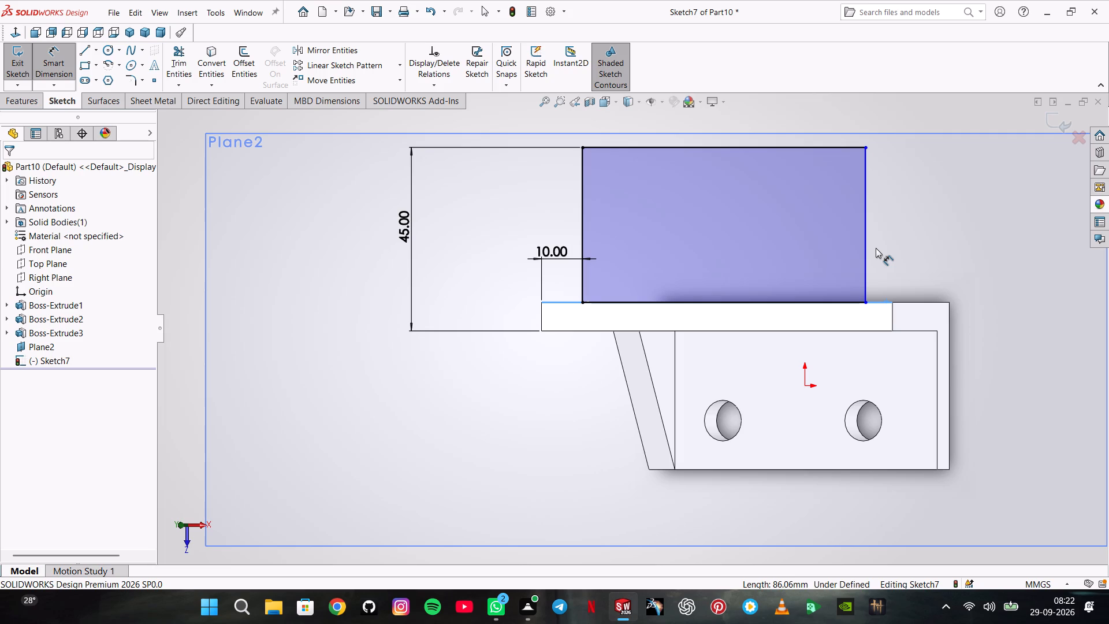
Dimension the rectangle's length along the slope as 30+20+20, giving 70 mm.
scroll(789, 166, up, 2)
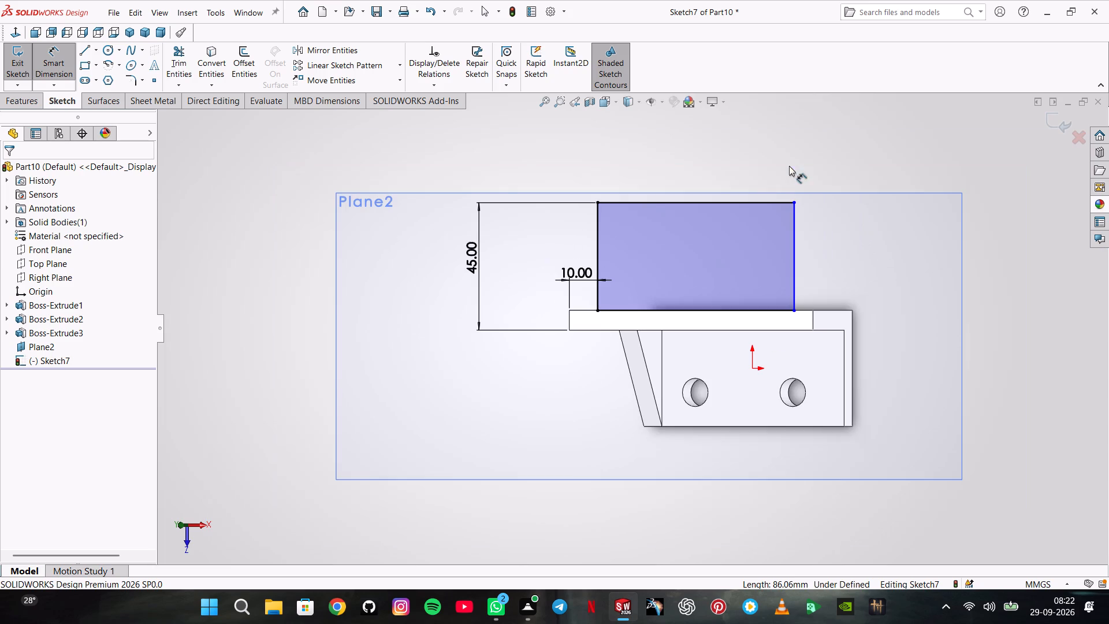
click(742, 201)
click(729, 168)
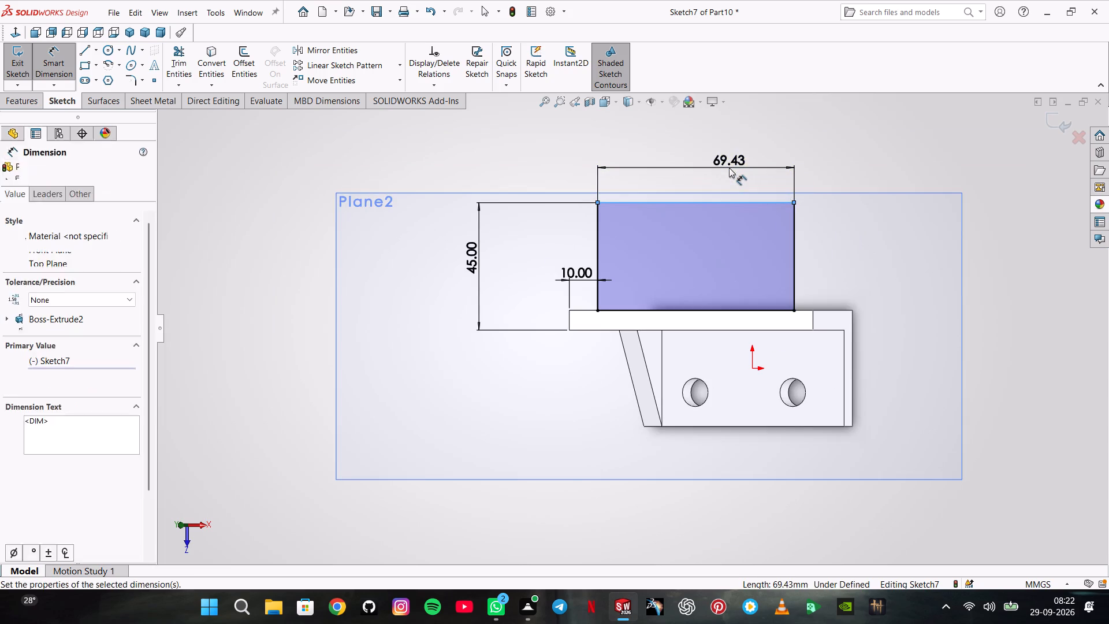
text(30+20+20)
key(Return)
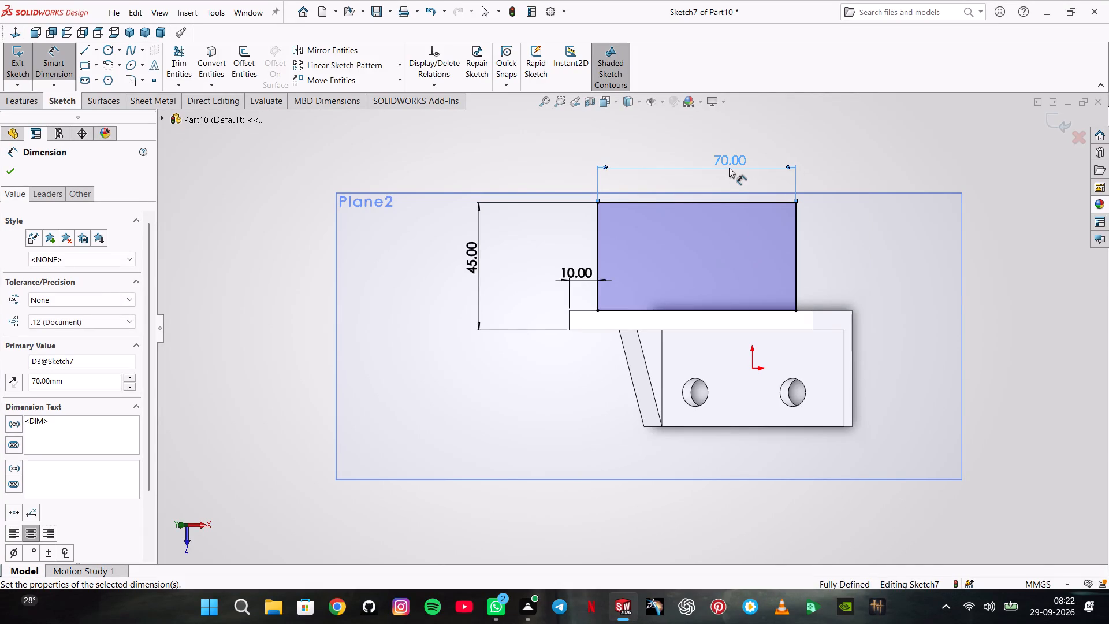
click(6, 163)
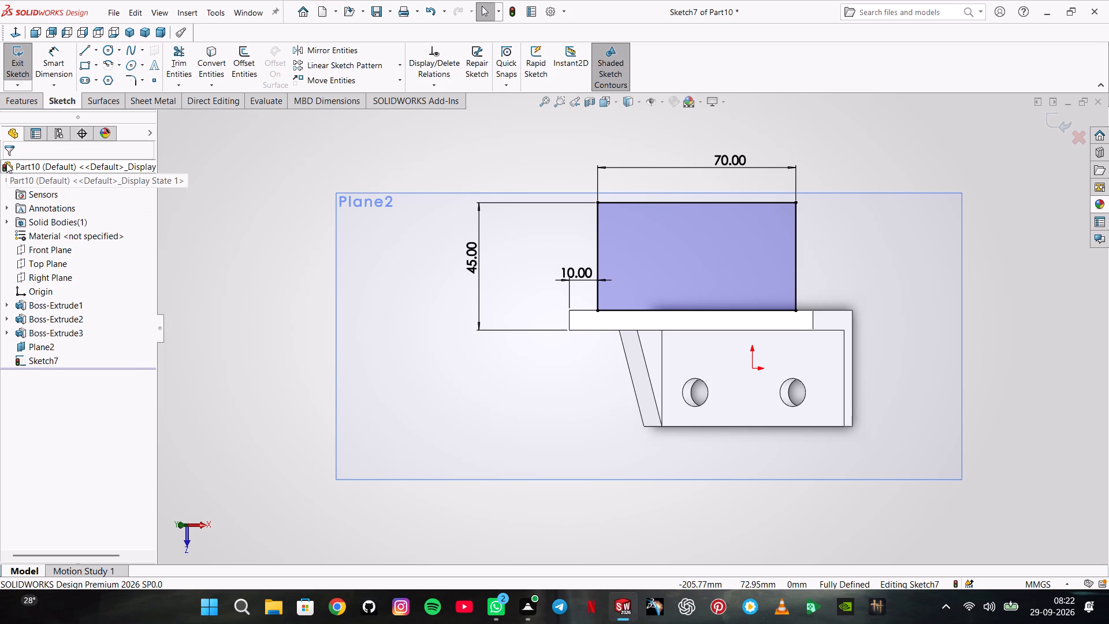
Sketch a straight slot inside the rectangle, parallel to its long edges, about 43 mm between centres and 14 mm wide.
click(88, 84)
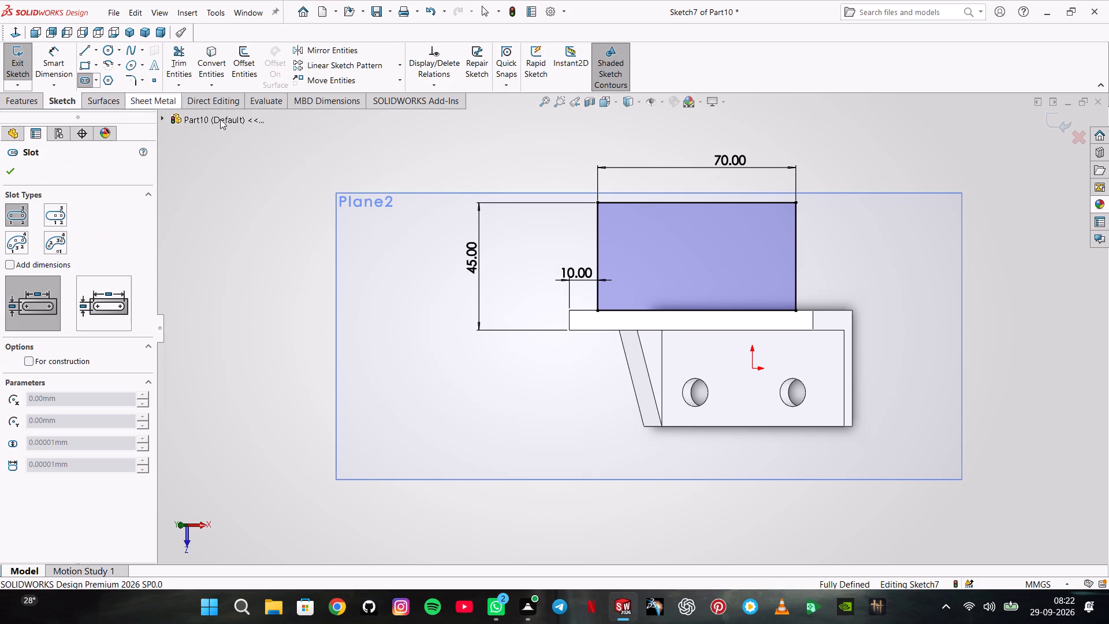
click(638, 255)
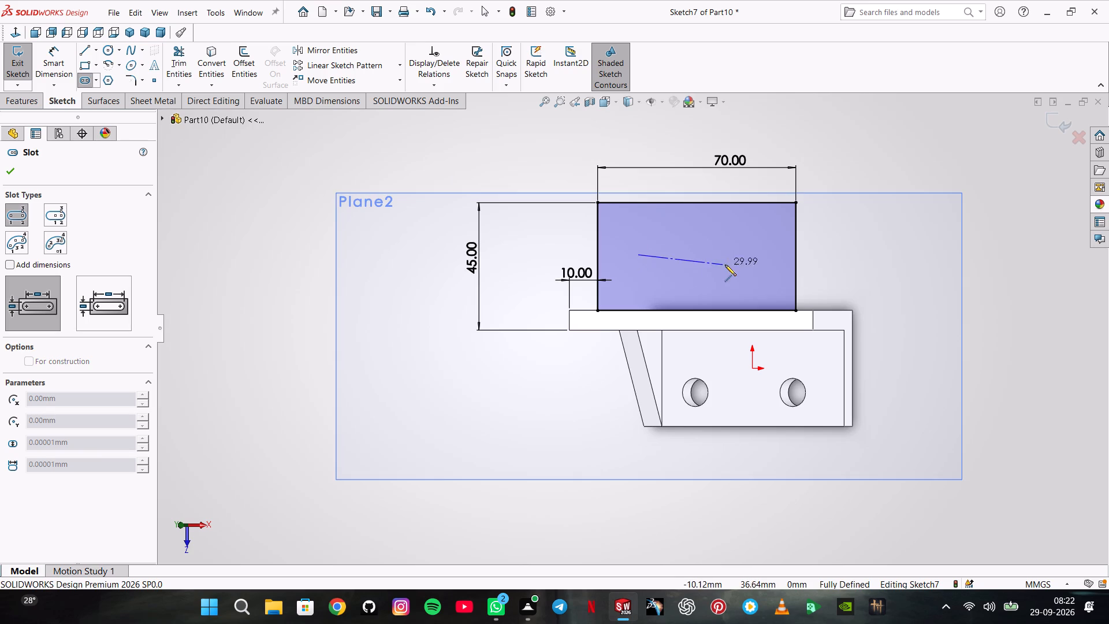
click(760, 257)
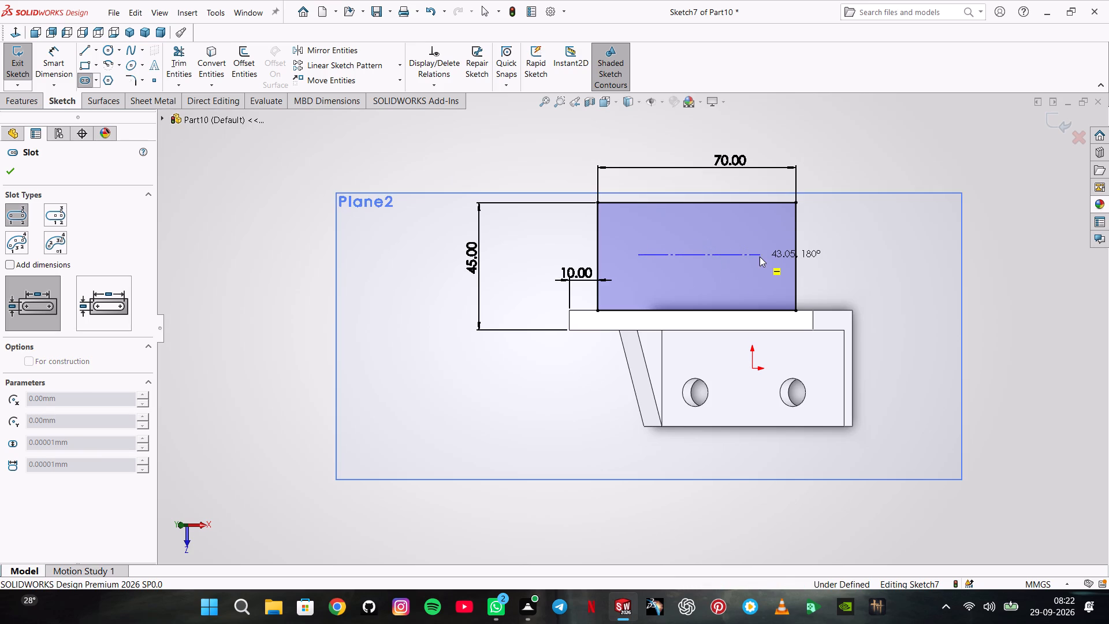
click(756, 235)
key(grave)
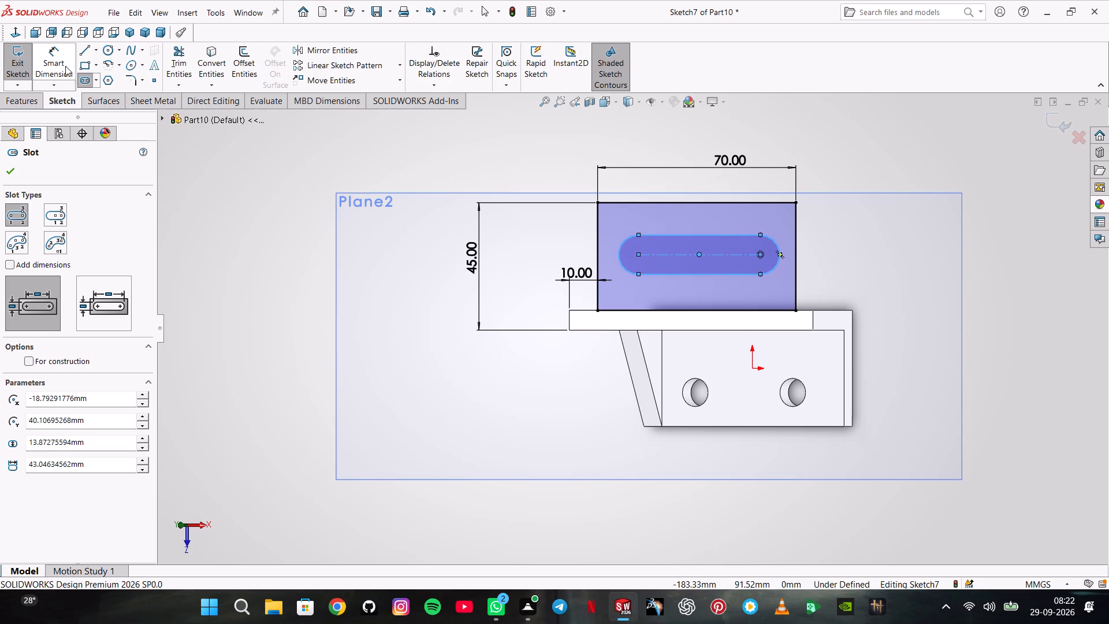
Dimension the slot's width as 8 mm between its two straight edges.
click(64, 66)
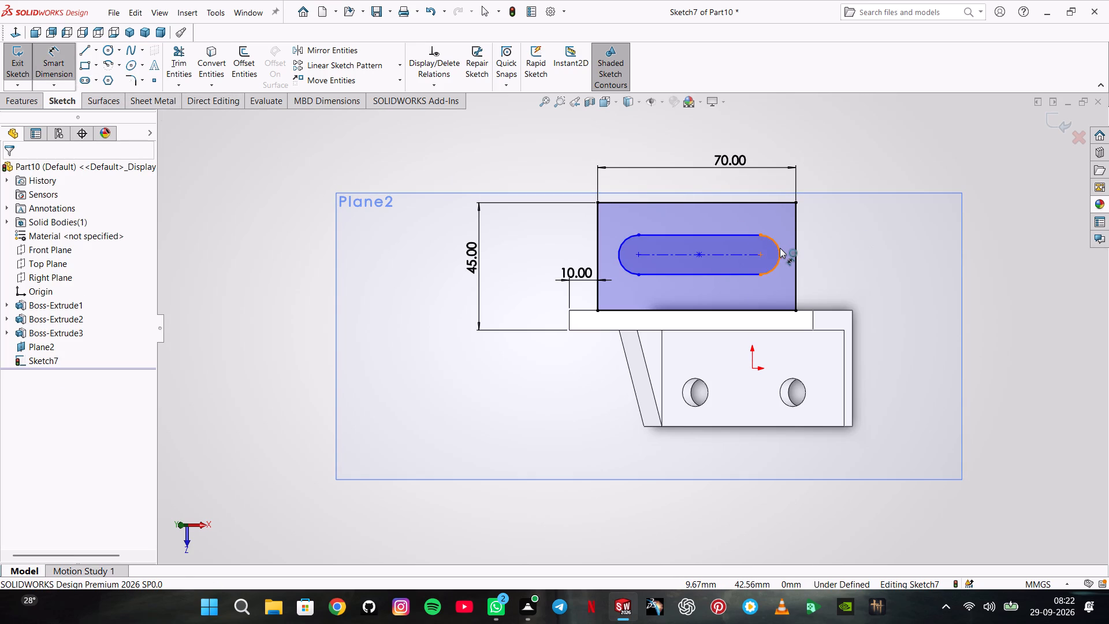
click(737, 233)
click(738, 272)
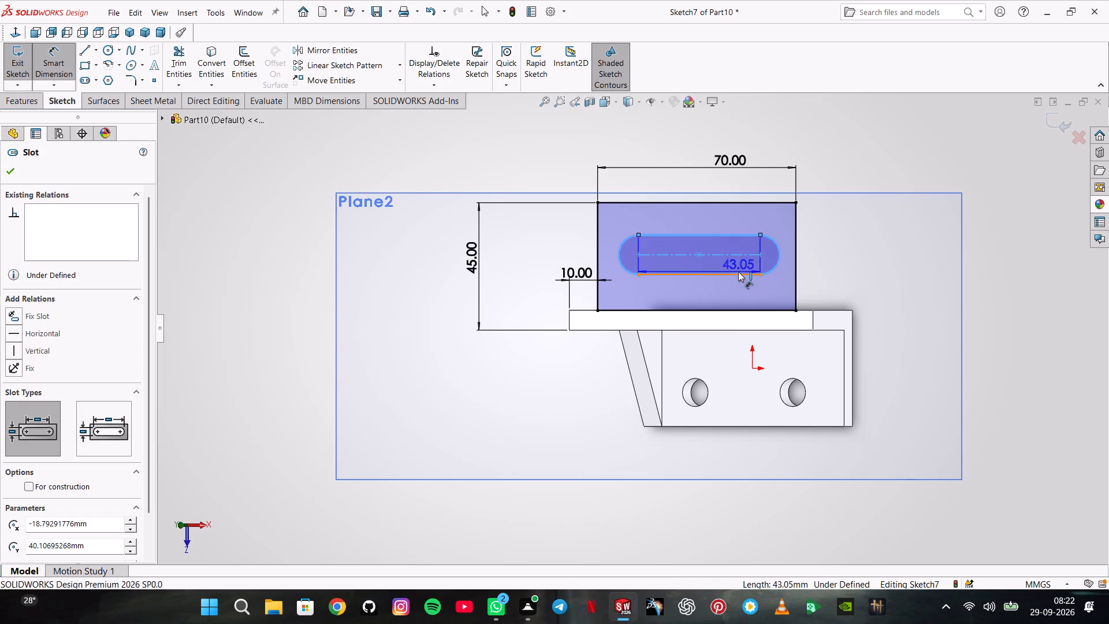
click(526, 255)
key(8)
key(Return)
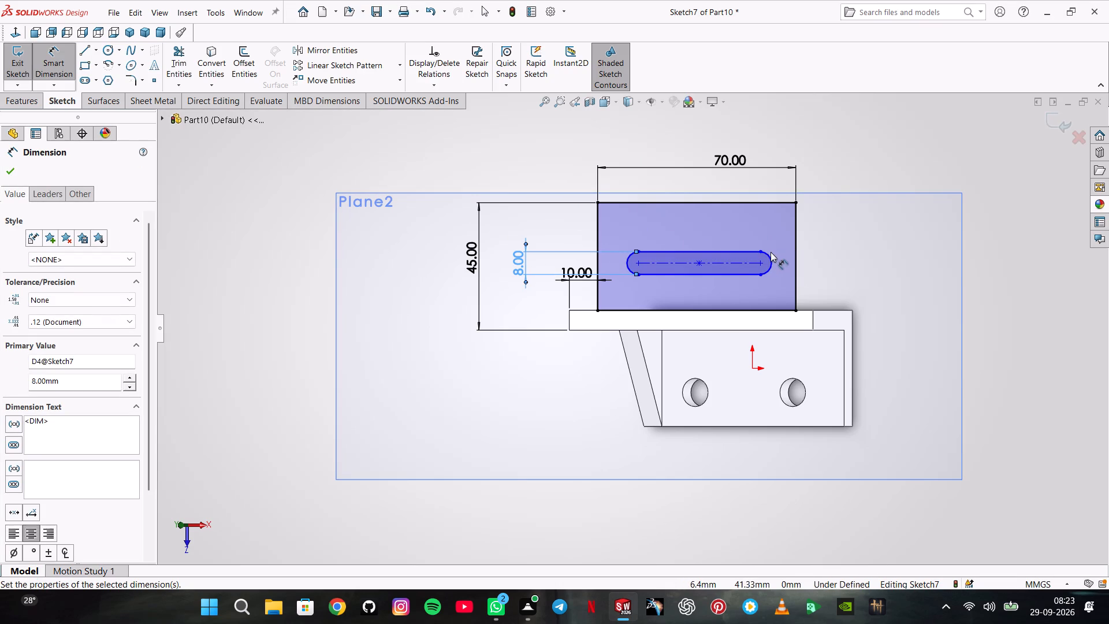
Dimension the slot's centreline 20 mm from the rectangle's outer long edge.
click(750, 262)
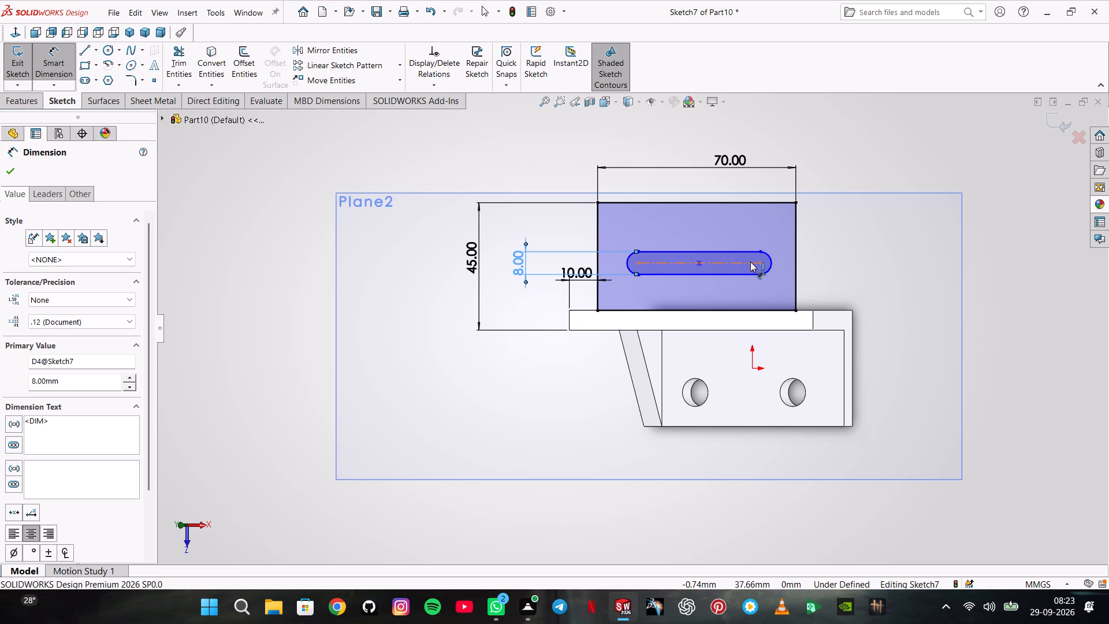
click(758, 202)
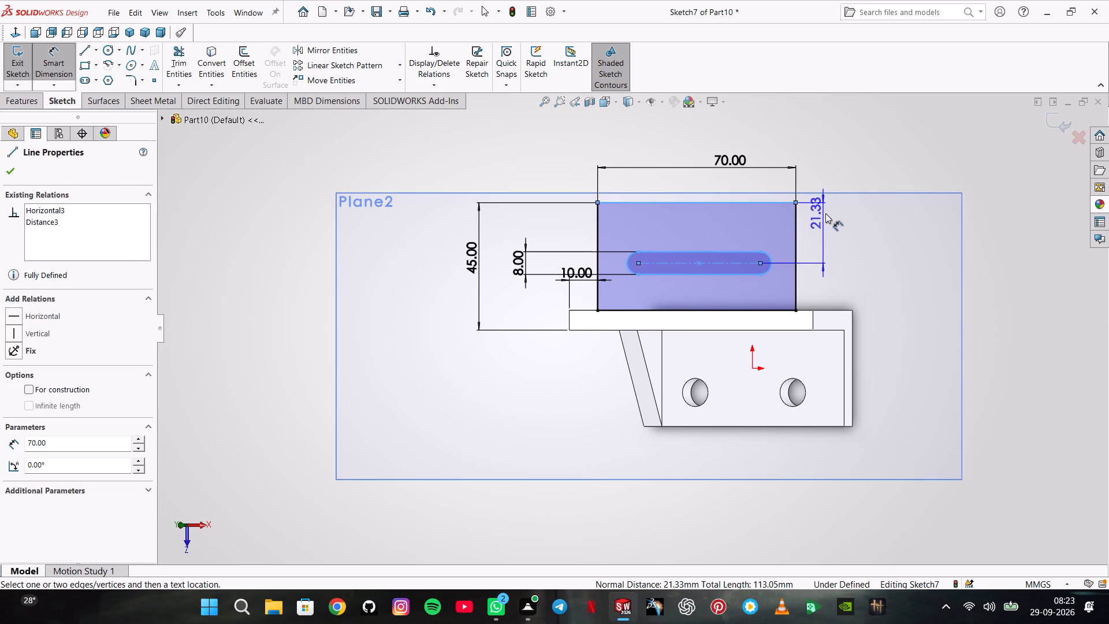
click(844, 225)
text(20)
key(Return)
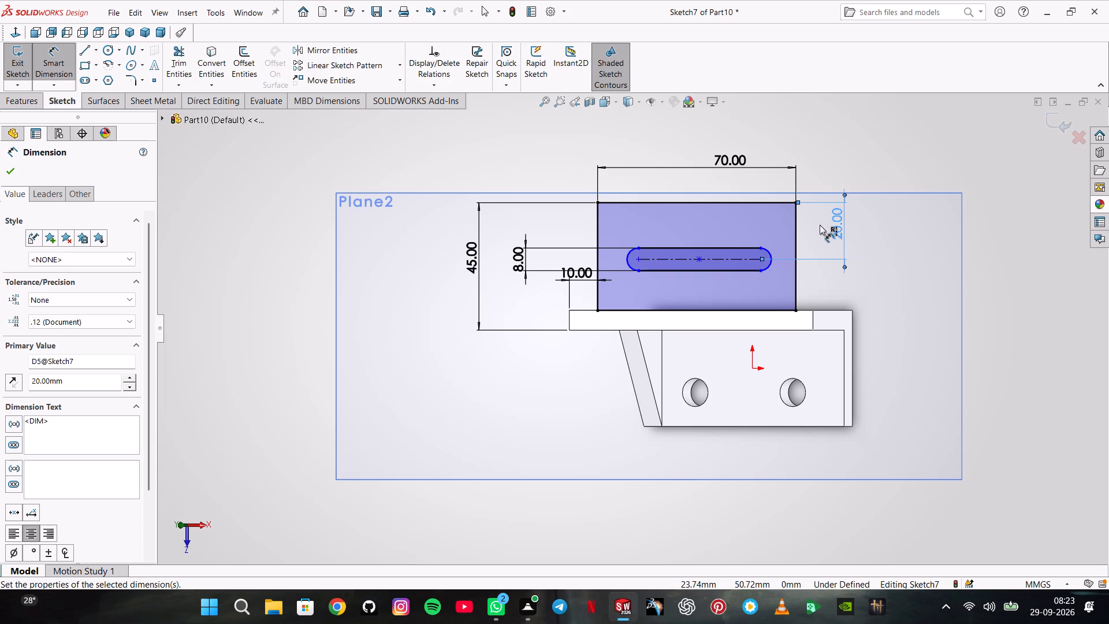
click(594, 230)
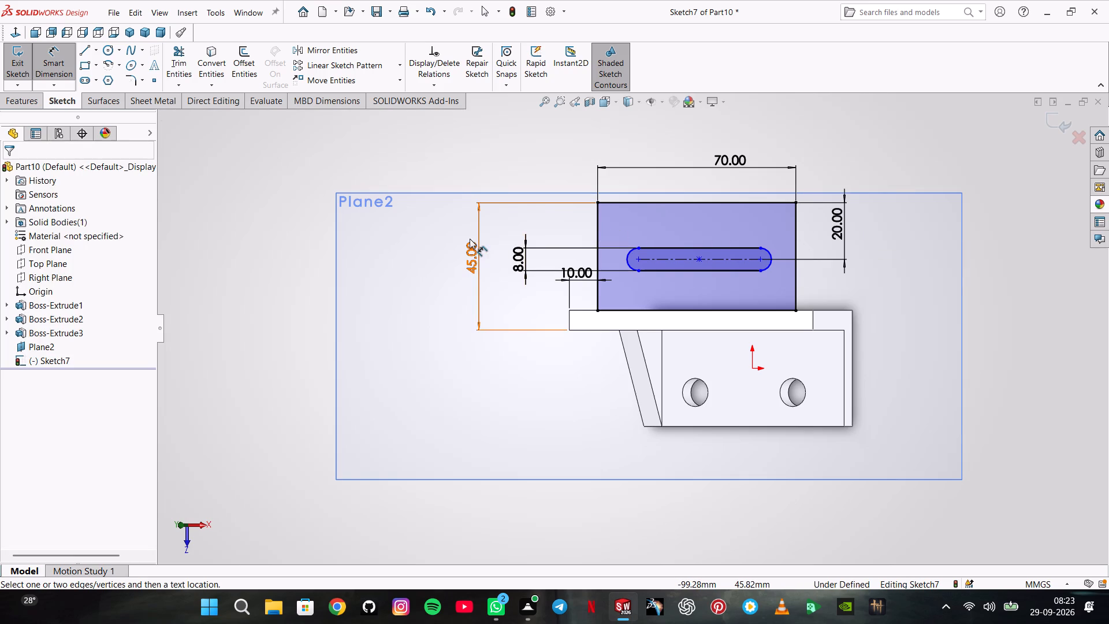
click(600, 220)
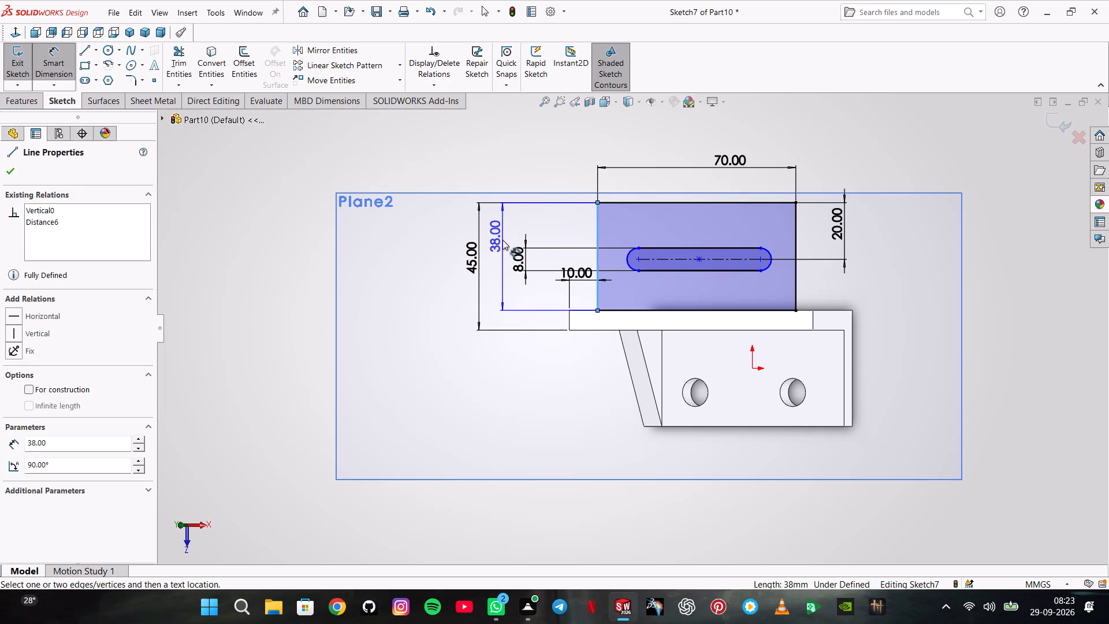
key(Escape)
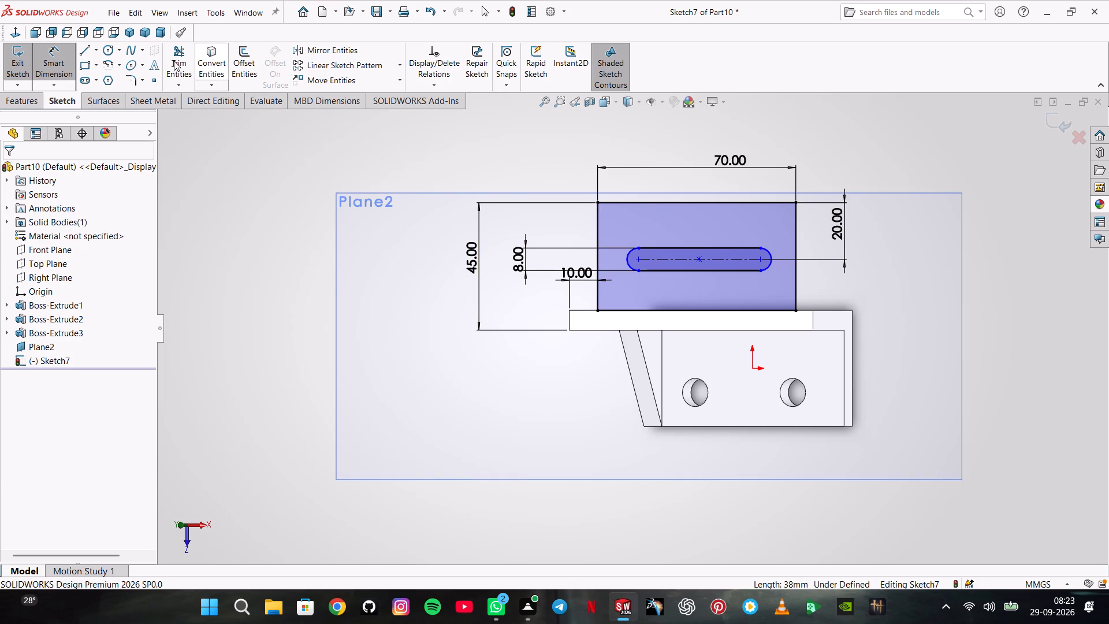
Sketch a circle of 18 mm radius centred on the slot's end centre nearer the triangular end wall.
click(113, 49)
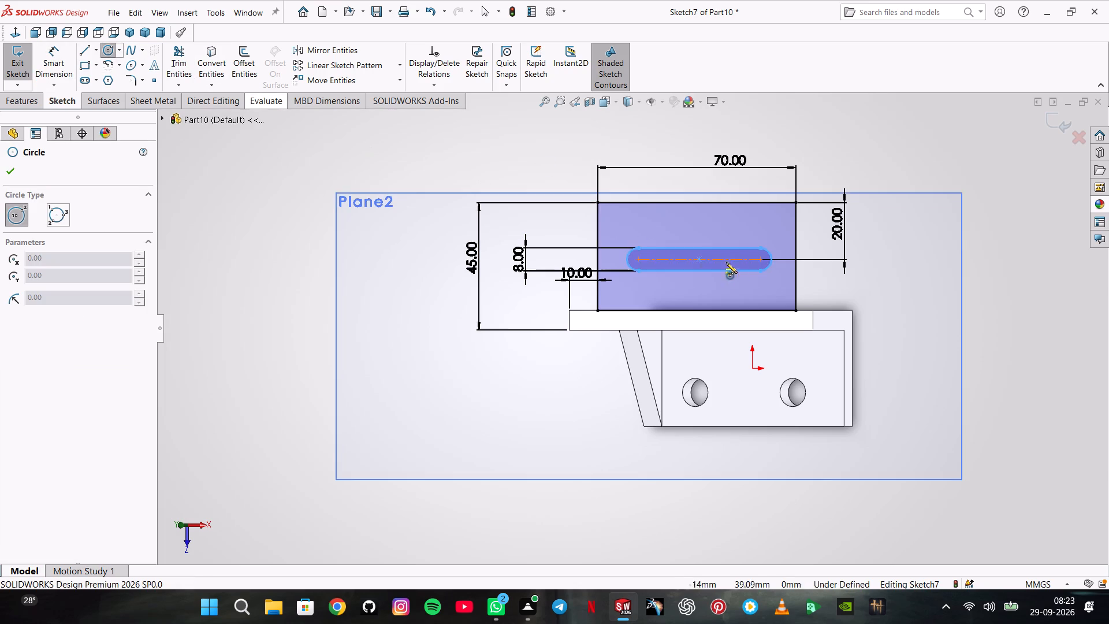
click(762, 258)
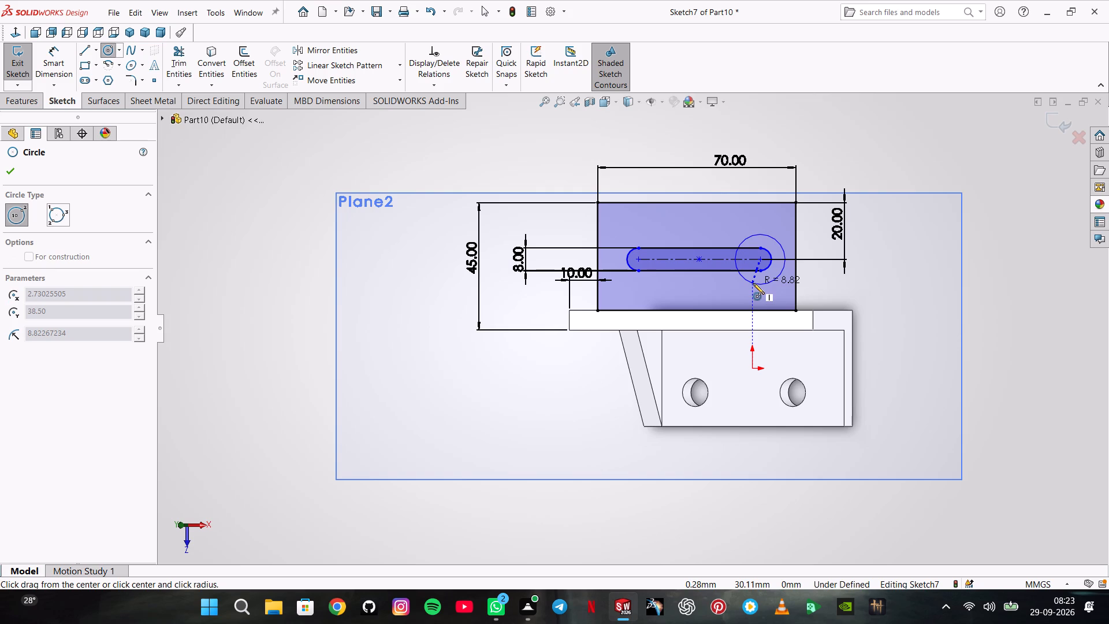
click(753, 283)
text(18)
key(Return)
Dimension the slot's length as 30 mm between its end centres.
click(56, 66)
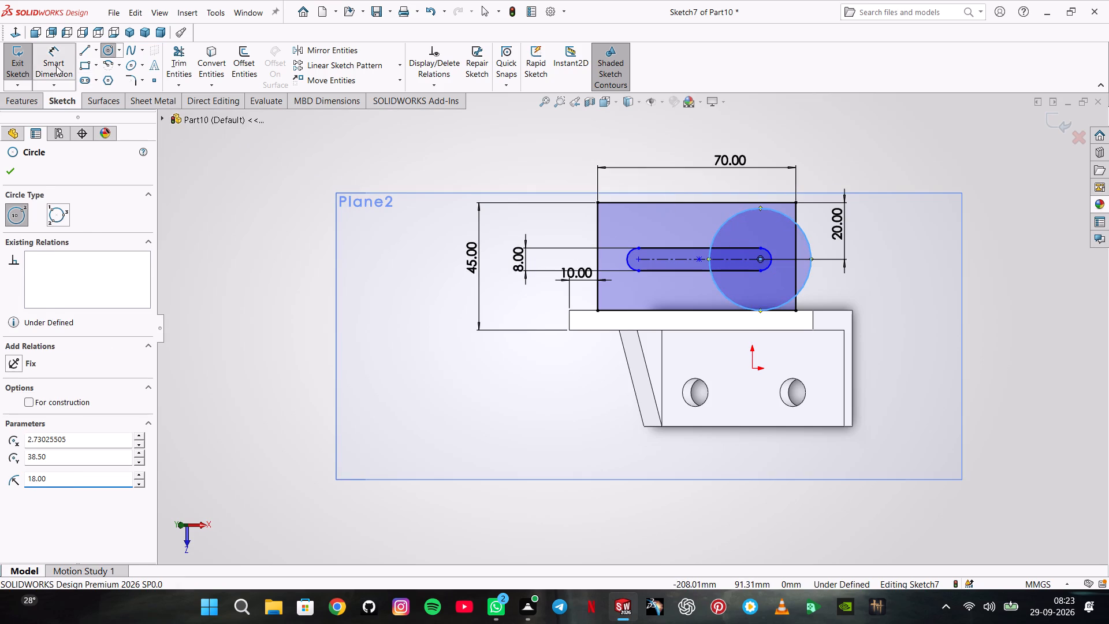
click(689, 247)
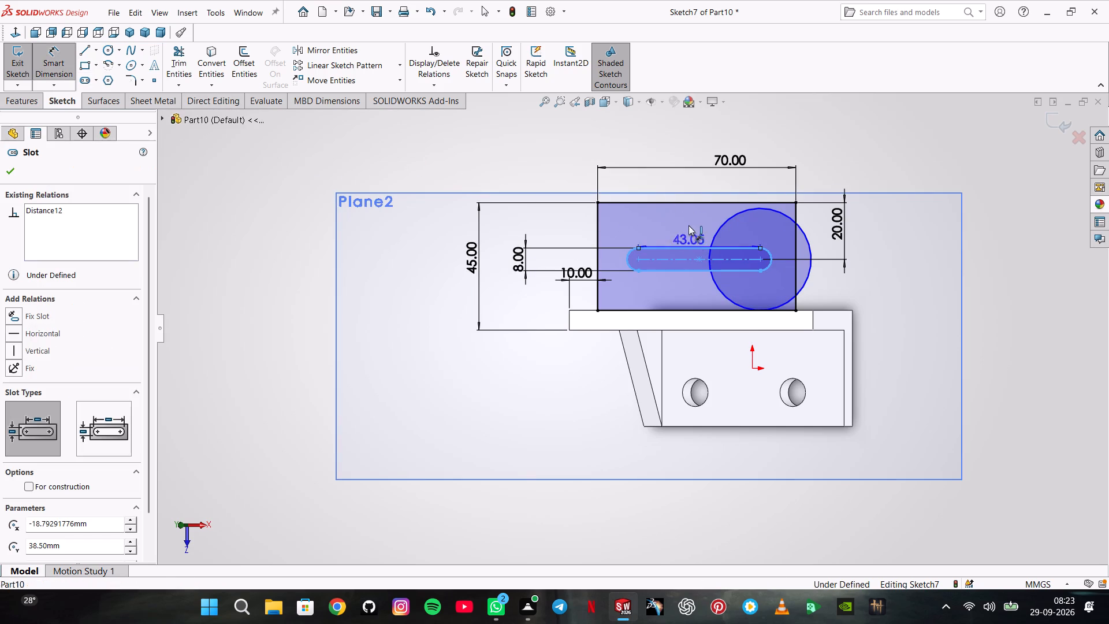
click(687, 186)
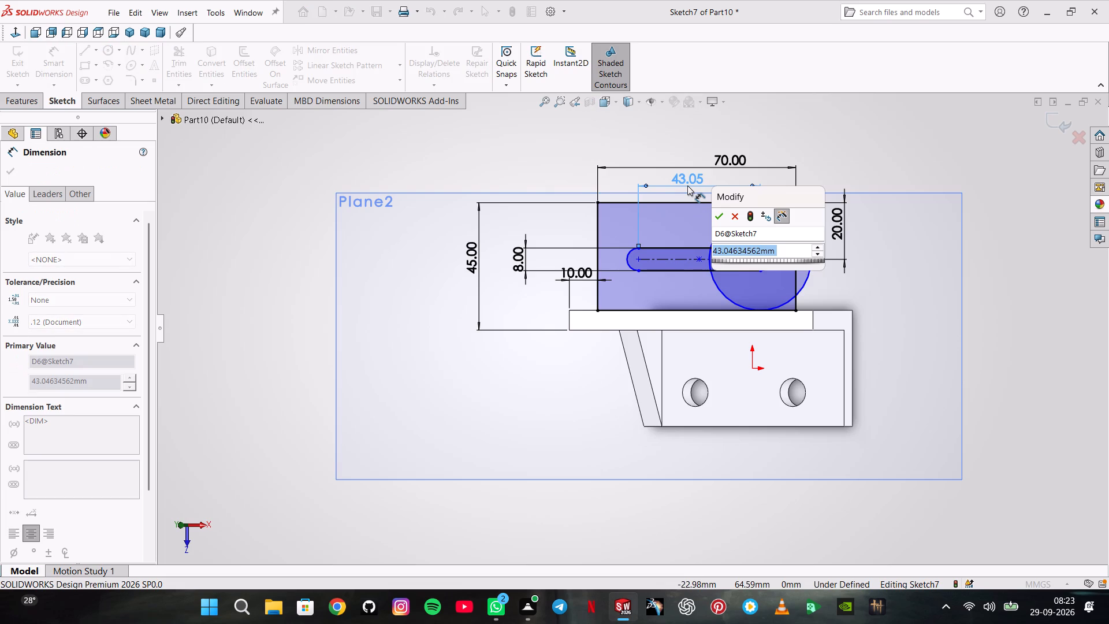
text(30)
key(Return)
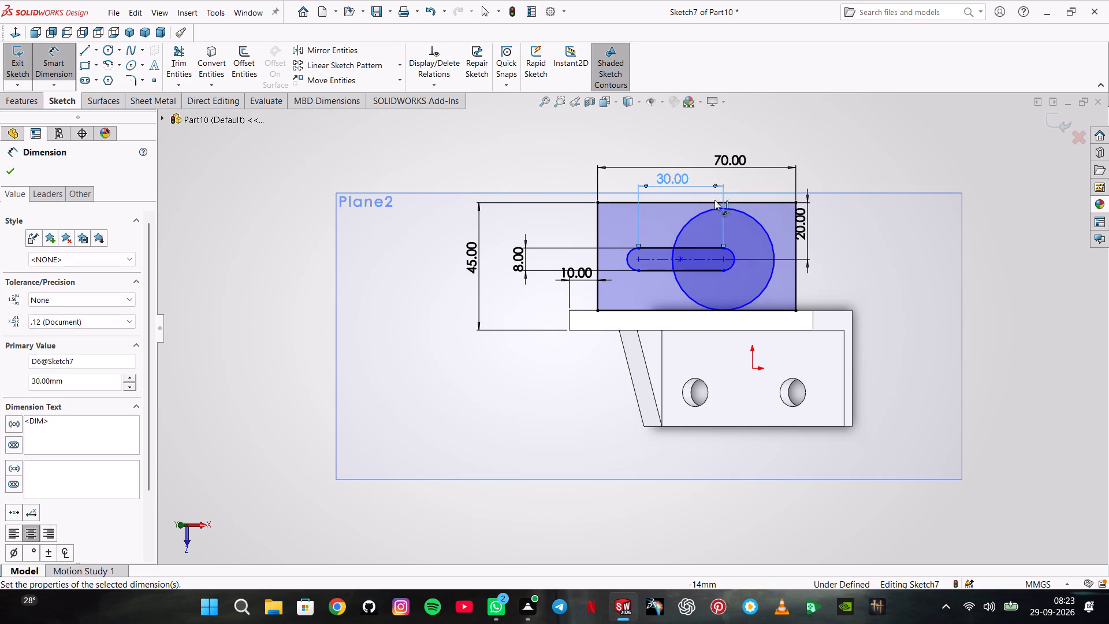
key(Escape)
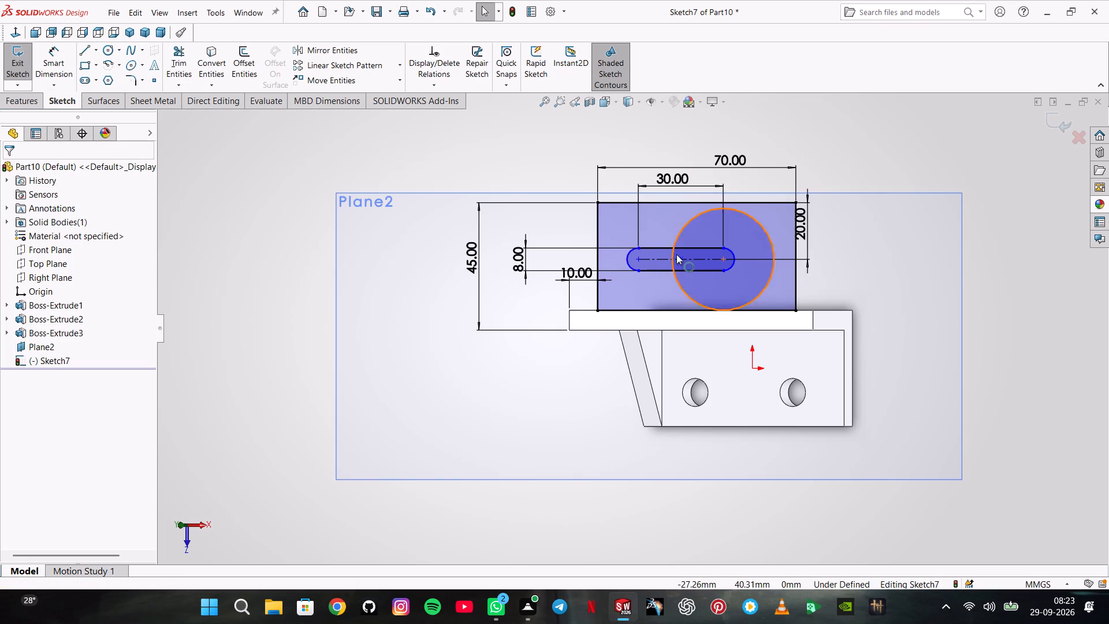
Add a vertical relation between the slot's centre point and the midpoint of the rectangle's outer long edge.
click(680, 257)
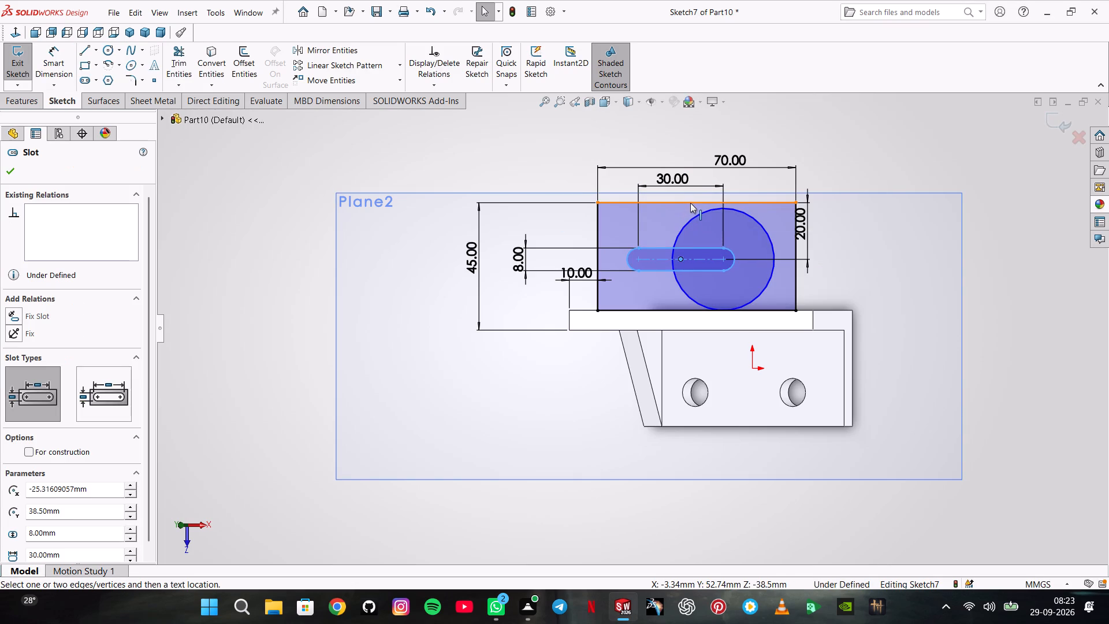
shift+click(698, 202)
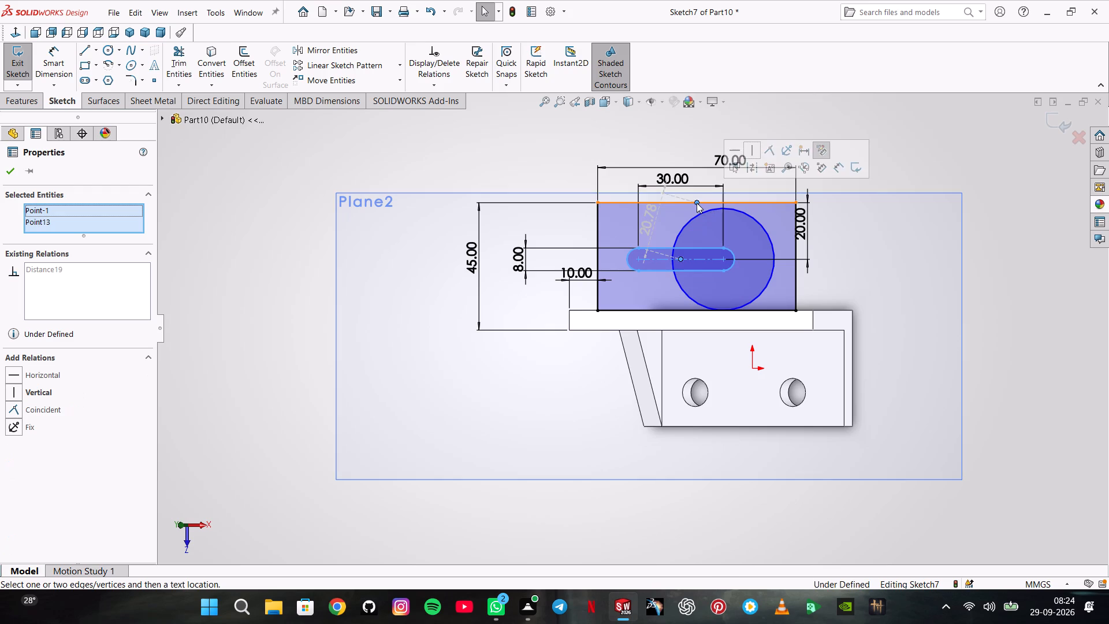
click(753, 151)
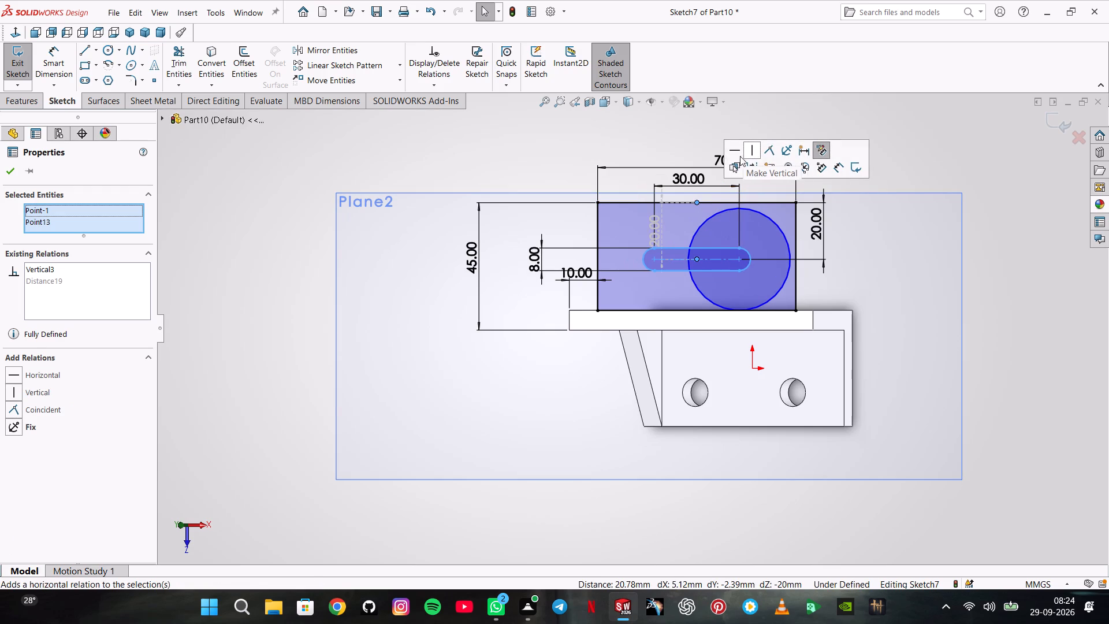
key(Escape)
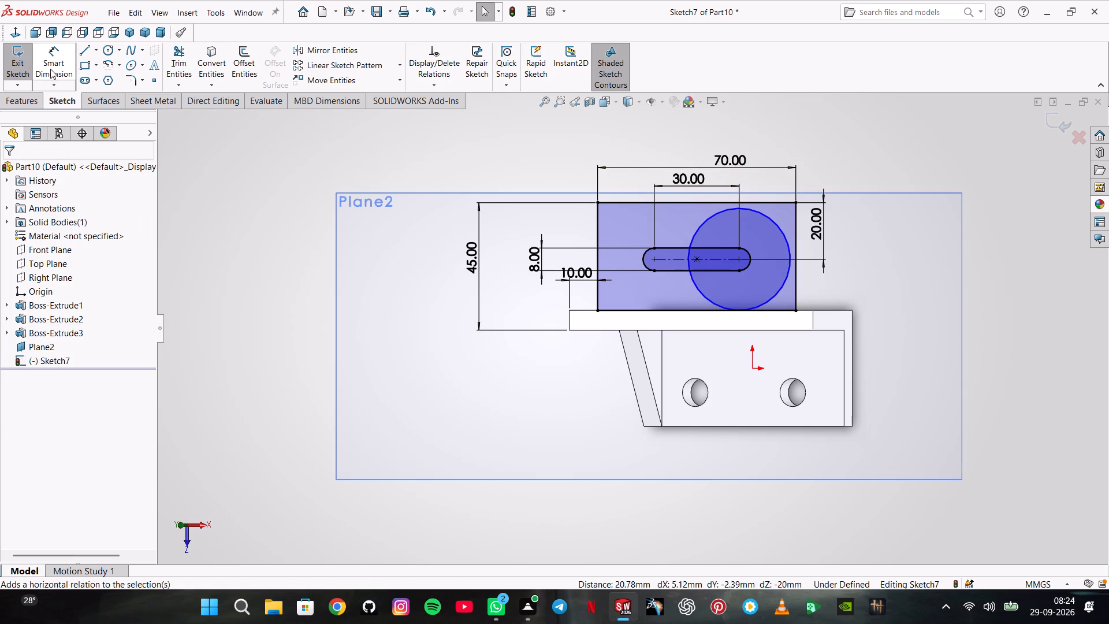
Dimension the circle at the slot's end with an 18 mm diameter.
click(50, 69)
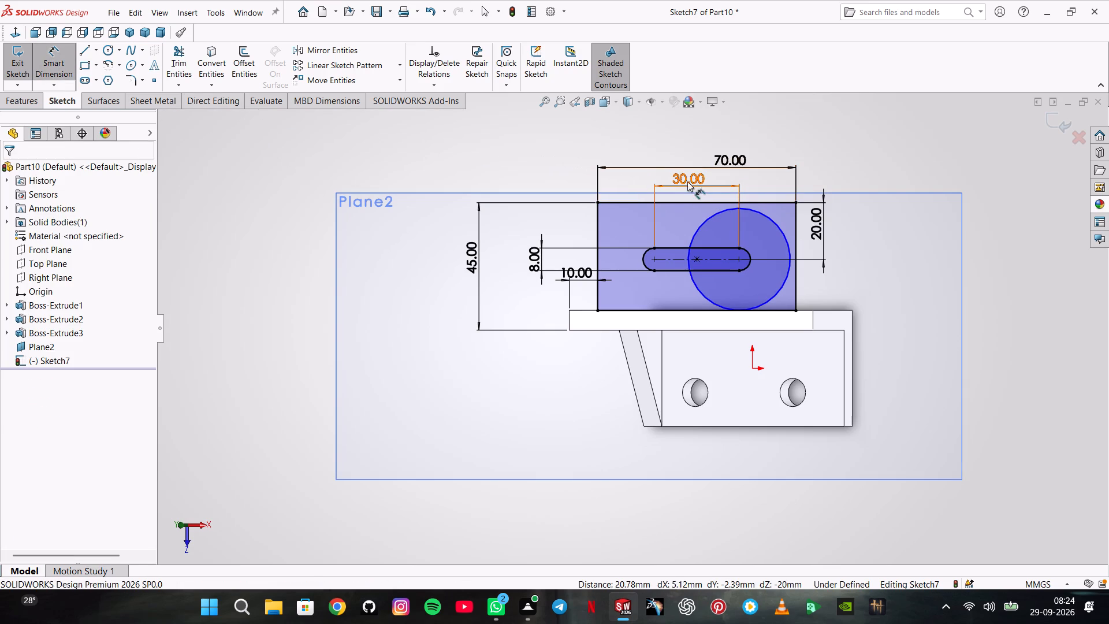
click(770, 216)
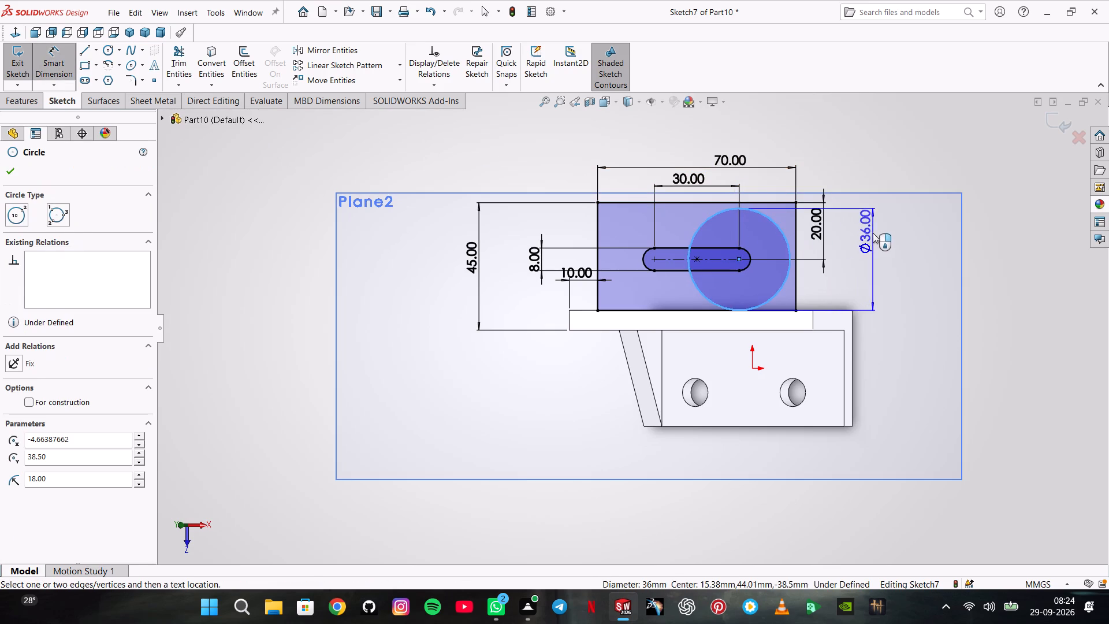
click(873, 233)
text(18)
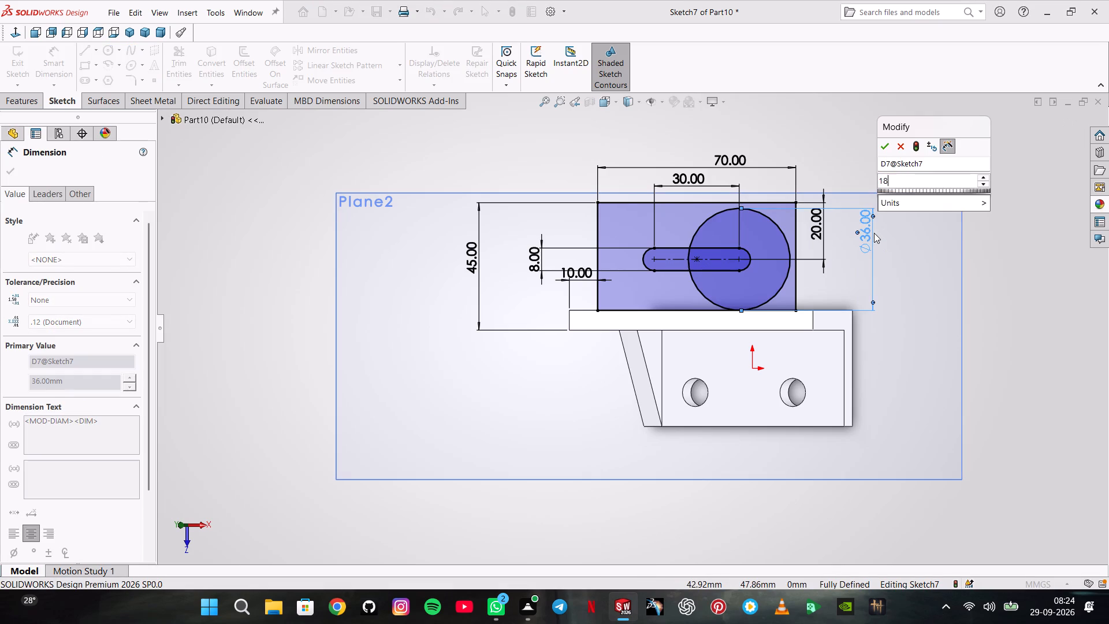
key(Return)
key(Escape)
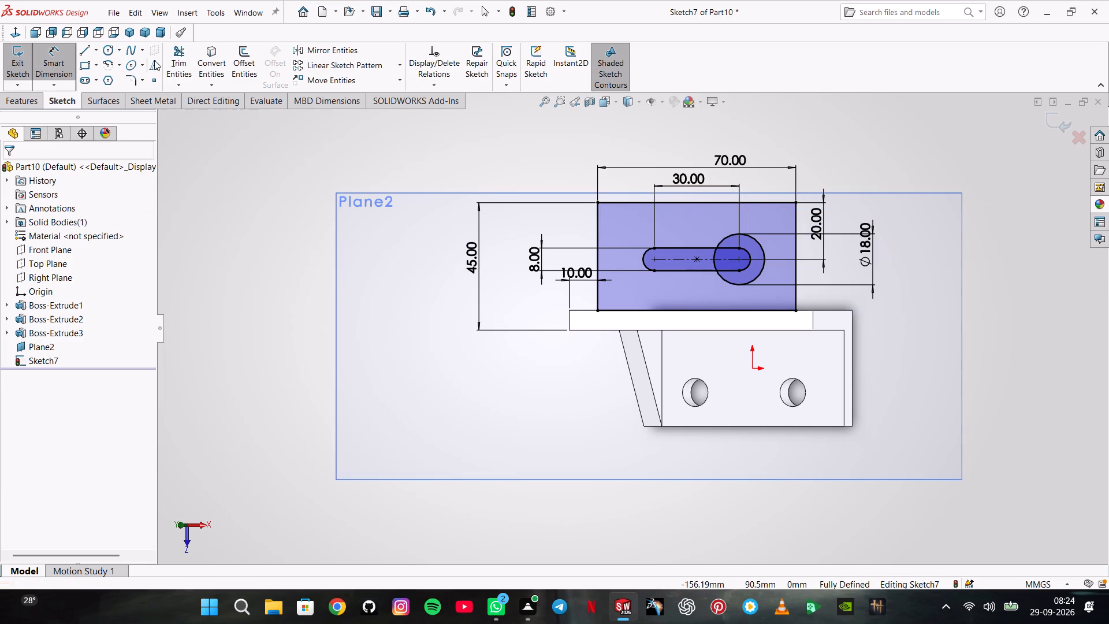
Trim the overlapping slot and circle segments to the closest intersections, leaving a single keyhole outline.
click(181, 73)
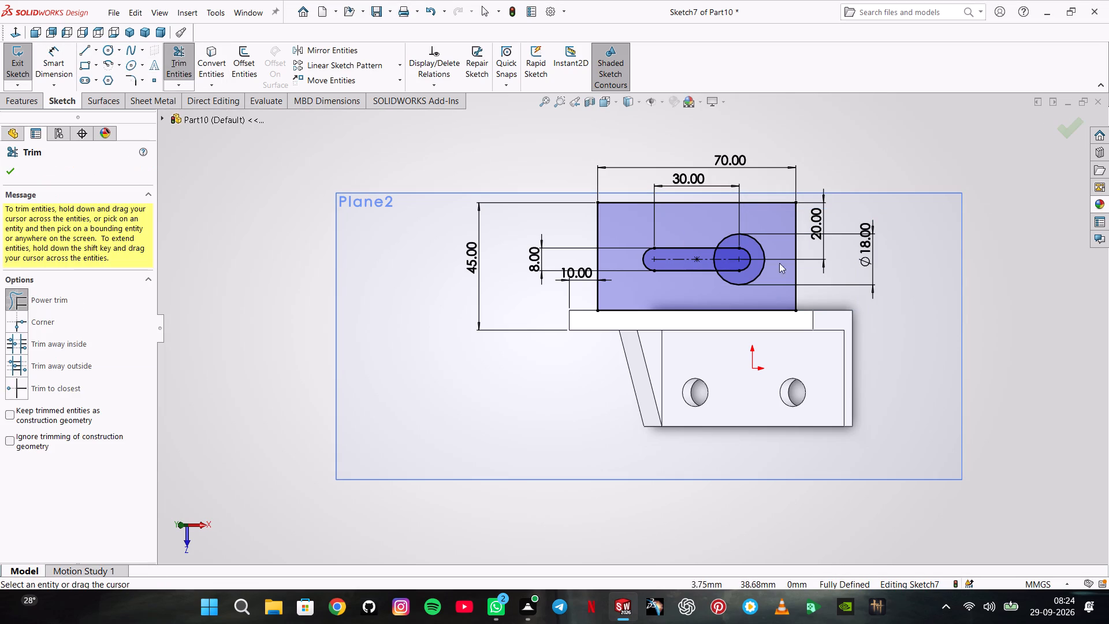
click(12, 380)
scroll(843, 234, down, 3)
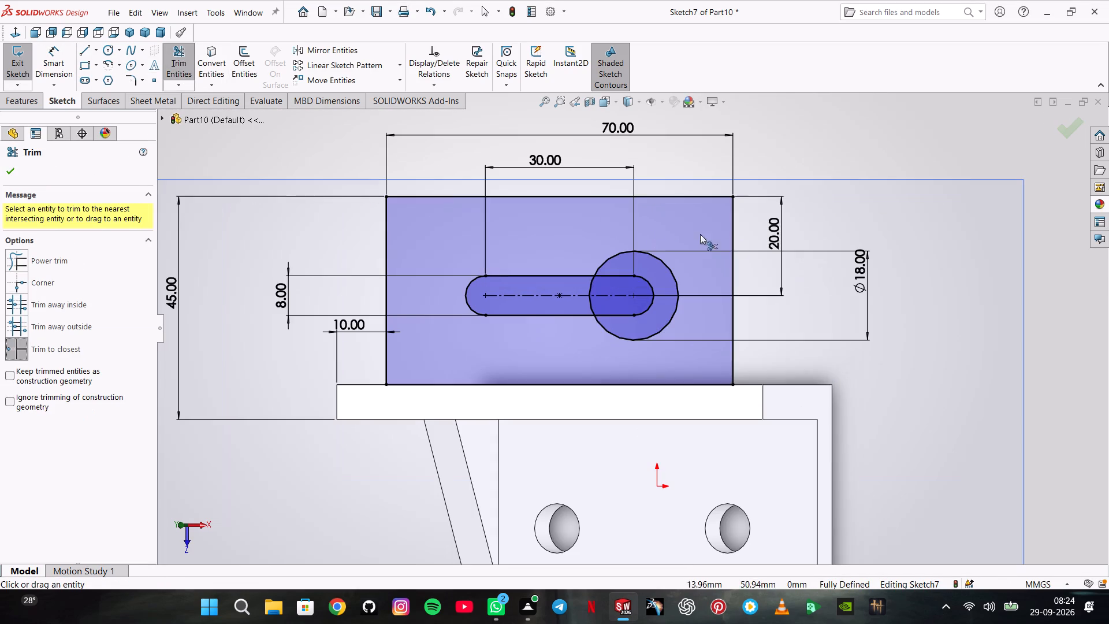
click(611, 276)
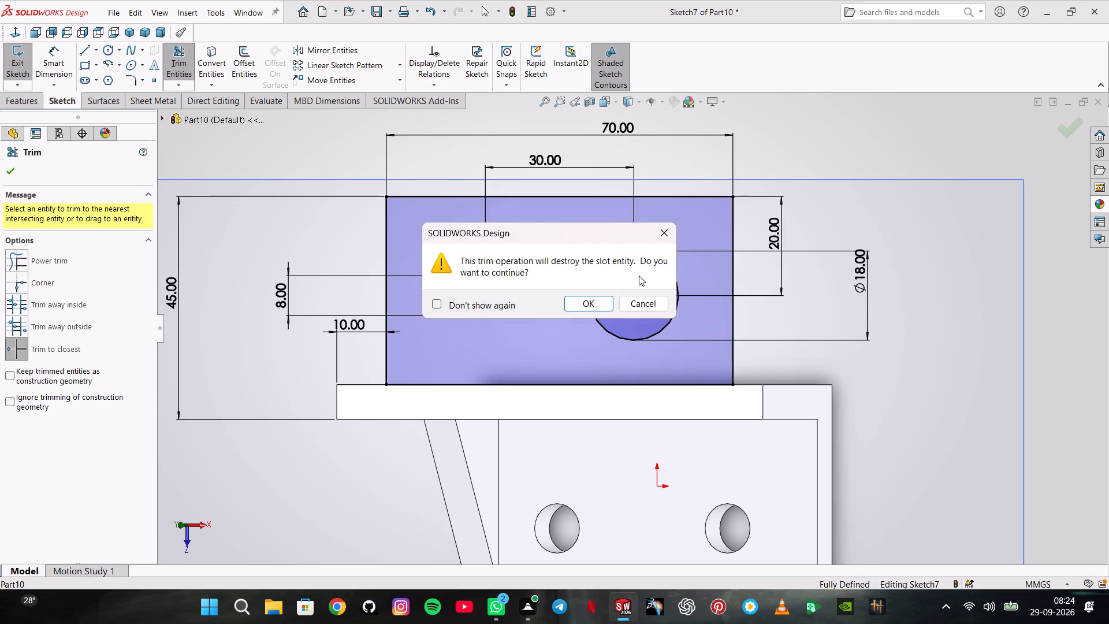
click(599, 299)
click(589, 287)
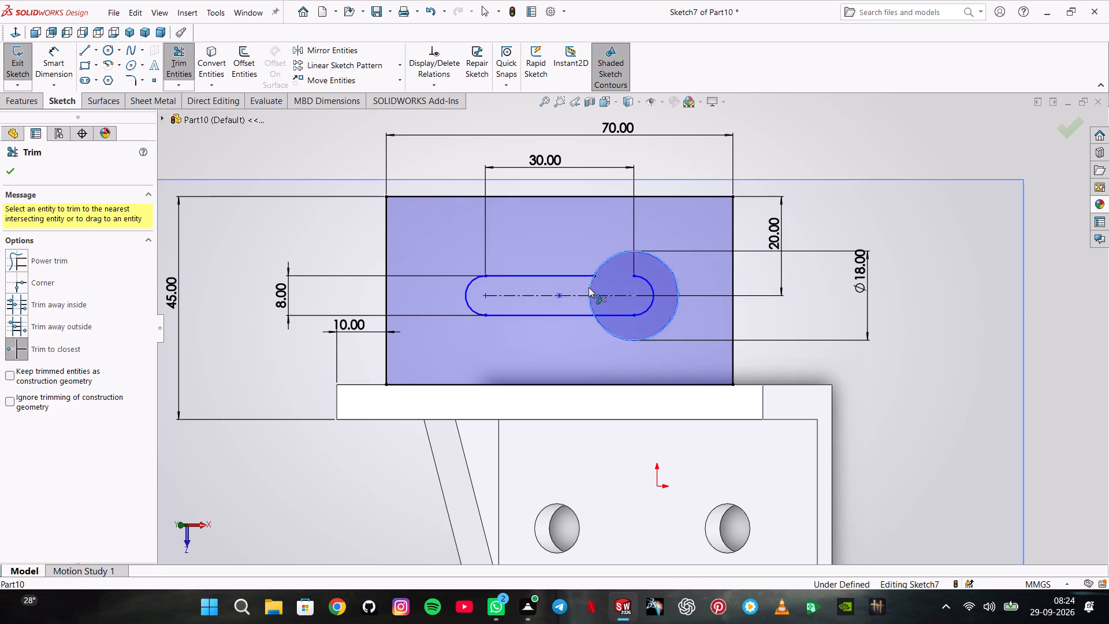
click(590, 302)
click(617, 315)
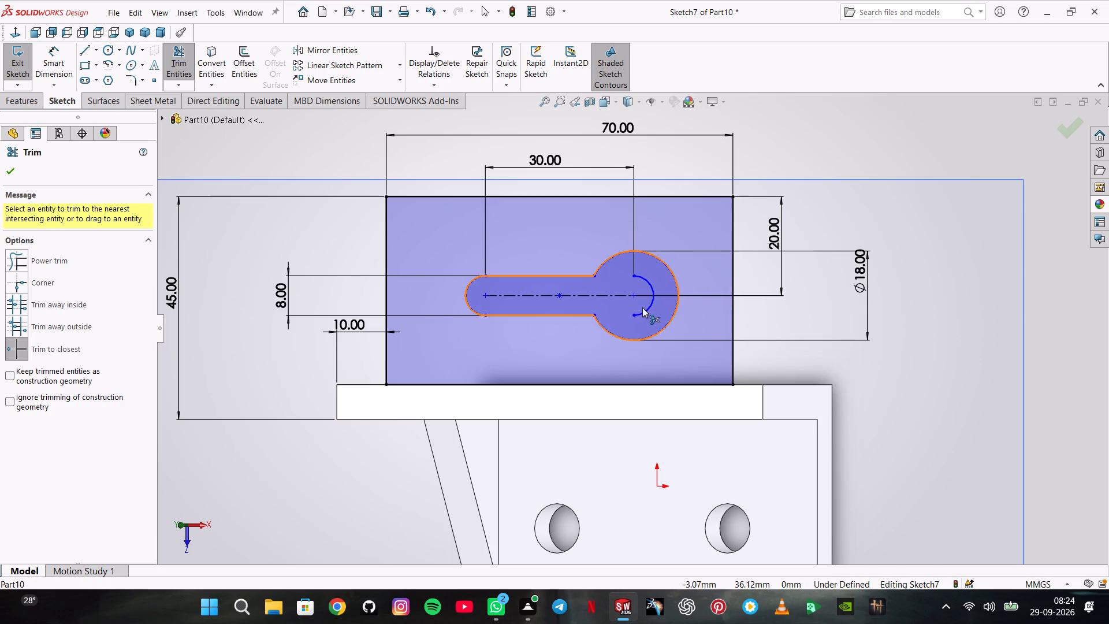
click(642, 307)
click(647, 307)
key(Escape)
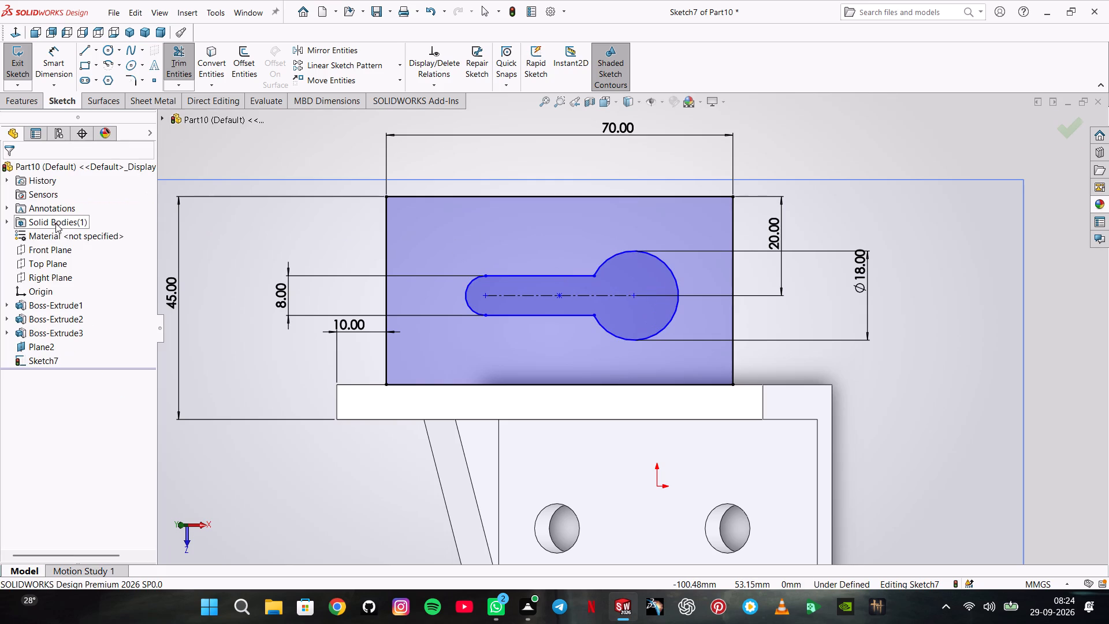
Extrude the rectangle with its keyhole opening 7 mm blind in the reversed direction, merged with the body.
click(23, 96)
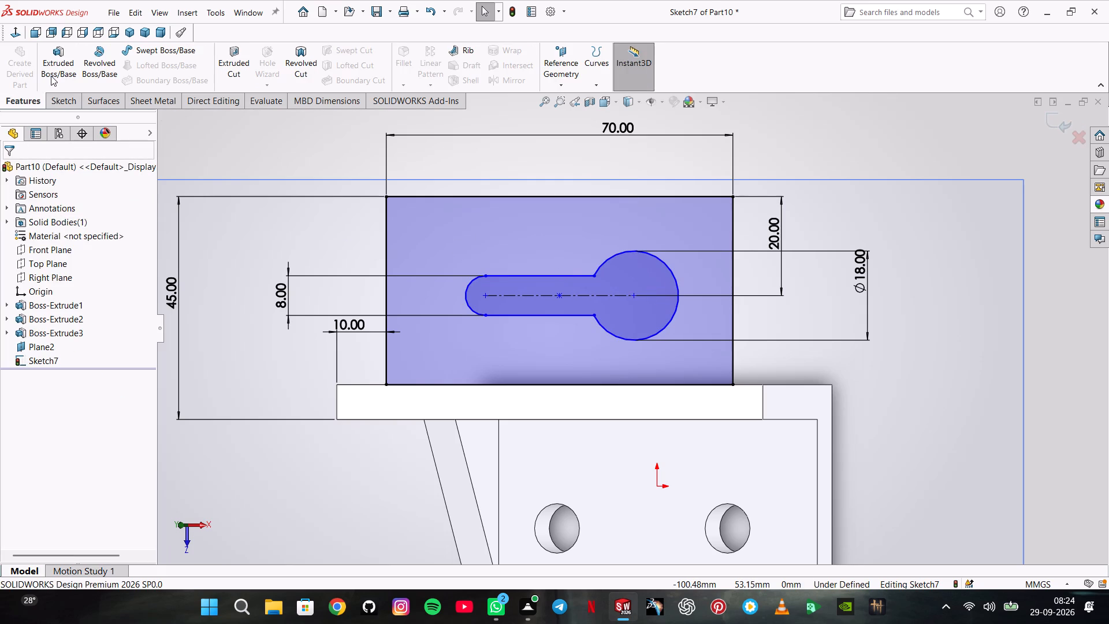
click(52, 75)
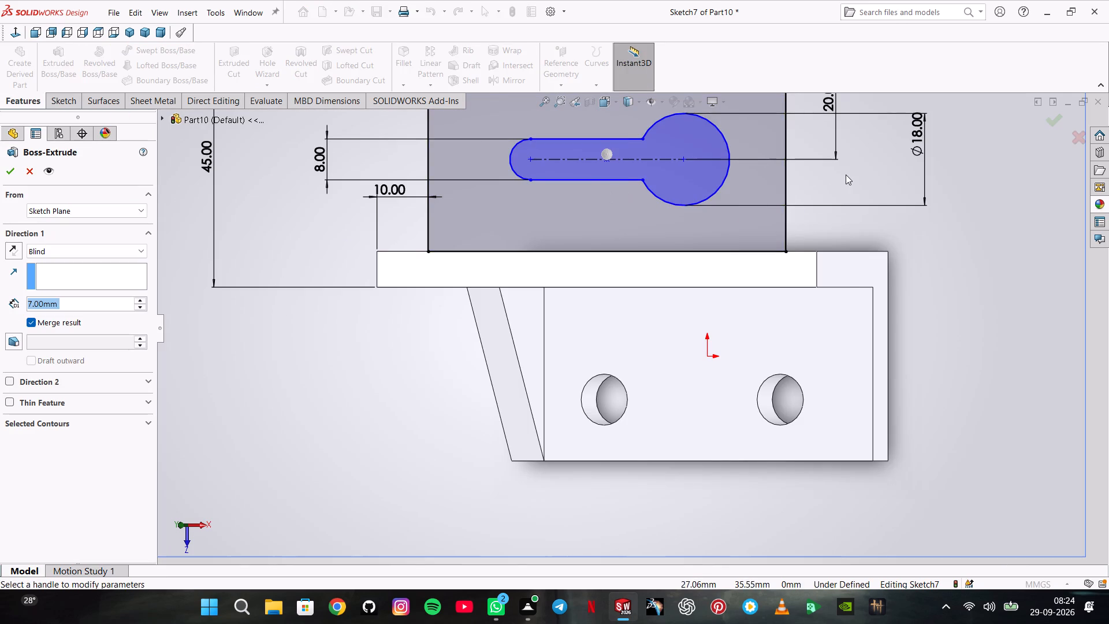
middle_drag(846, 177, 769, 239)
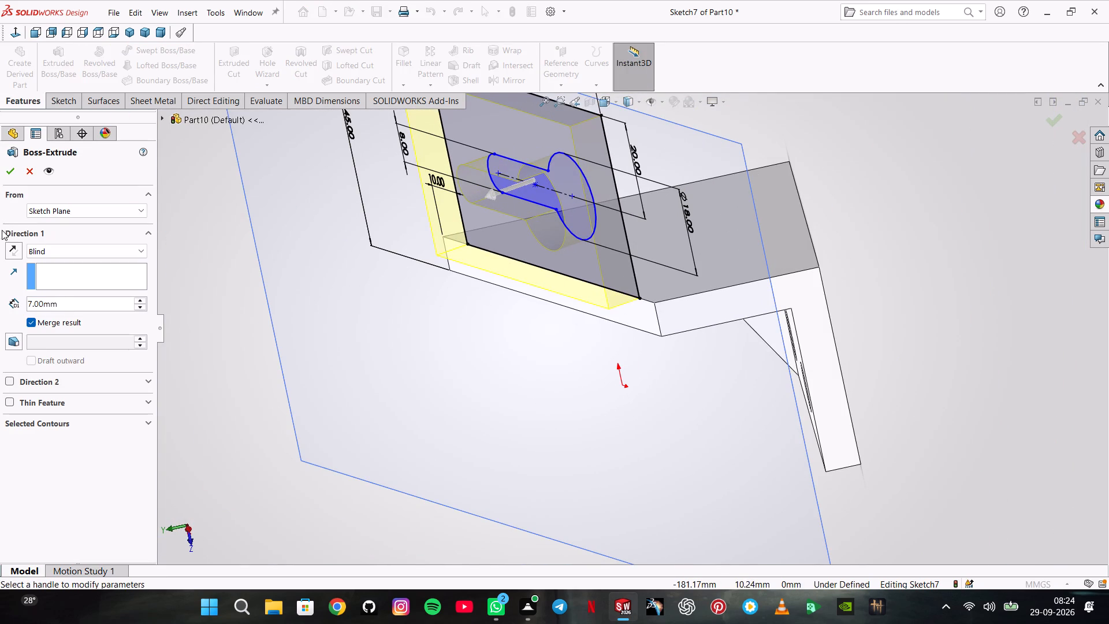
click(12, 242)
click(12, 250)
scroll(449, 247, up, 2)
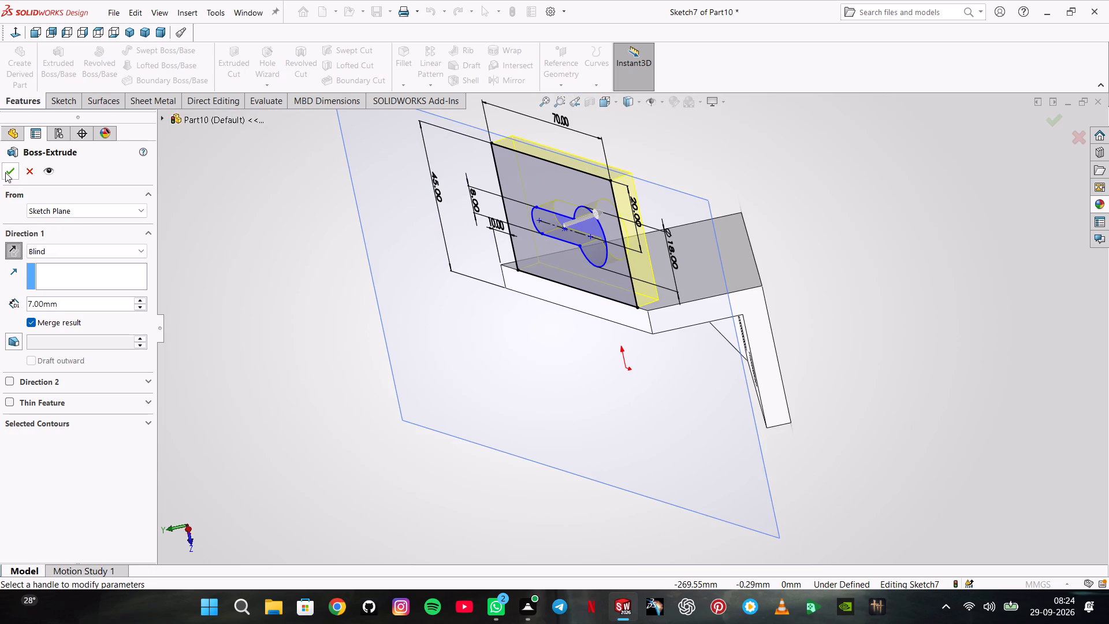
click(5, 172)
Hide the reference plane Plane2 used for the flange sketch.
click(773, 177)
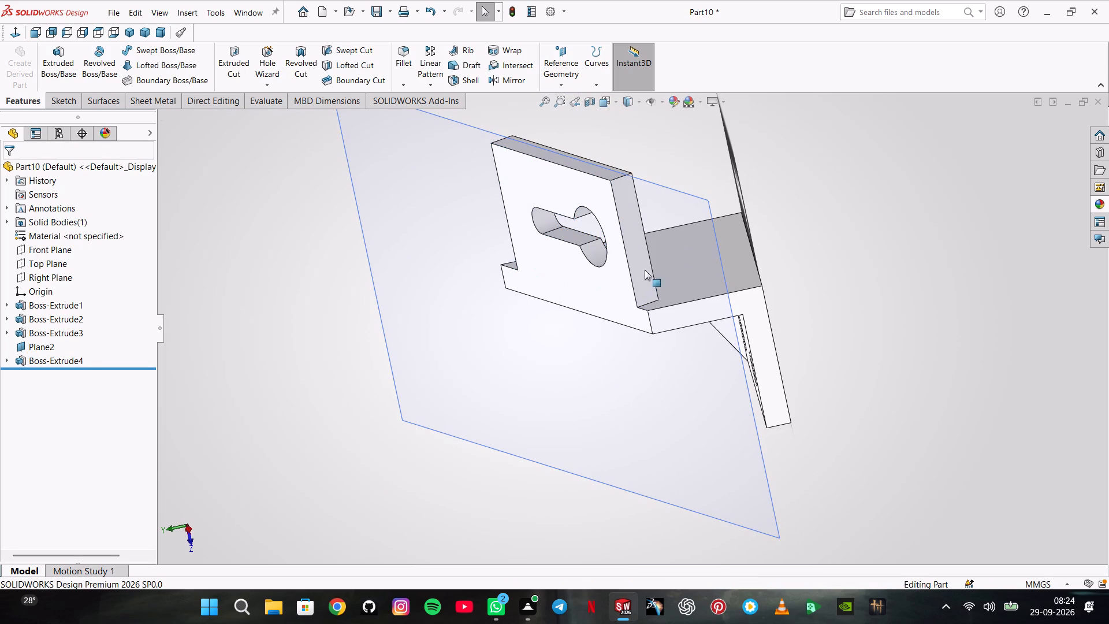
right_click(357, 301)
right_click(395, 240)
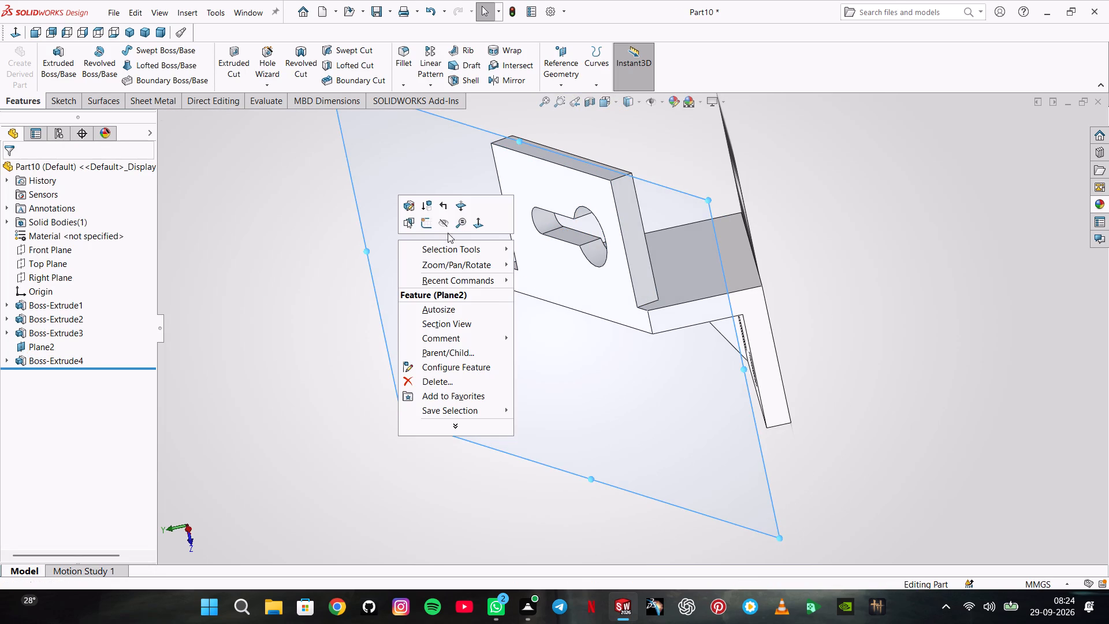
click(440, 222)
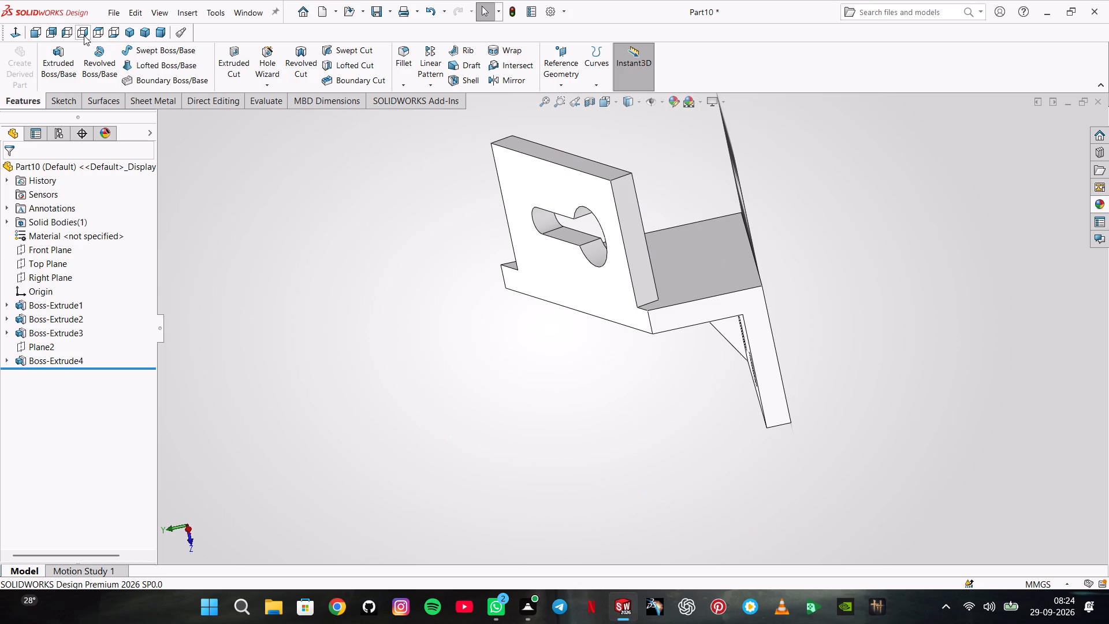
Apply a medium grey colour from the standard swatches to the whole part, shown in isometric view.
click(130, 31)
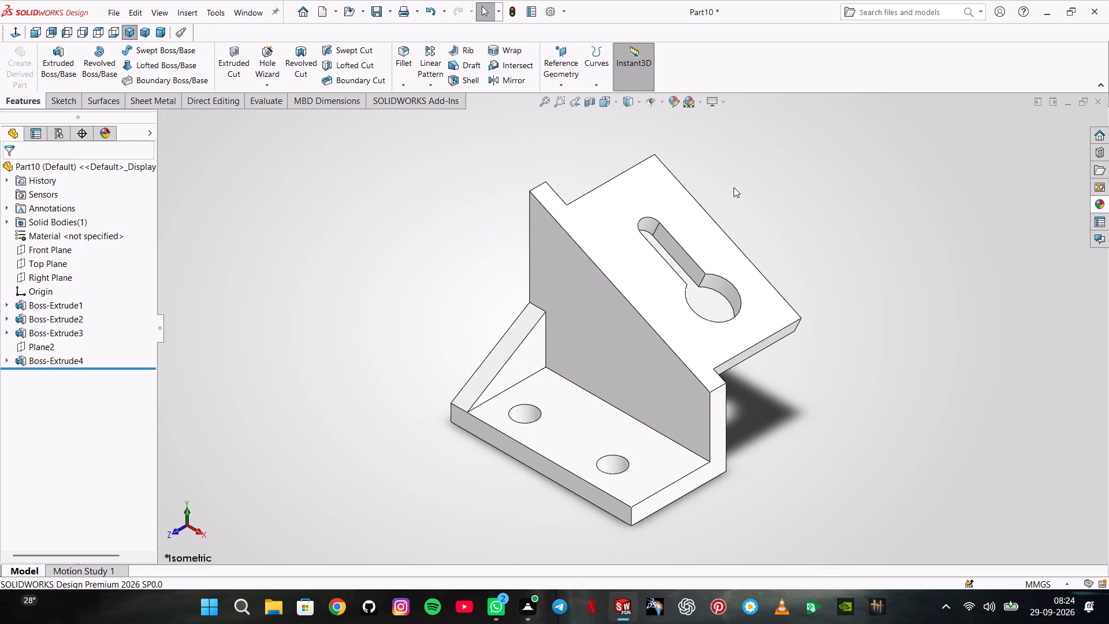
click(673, 99)
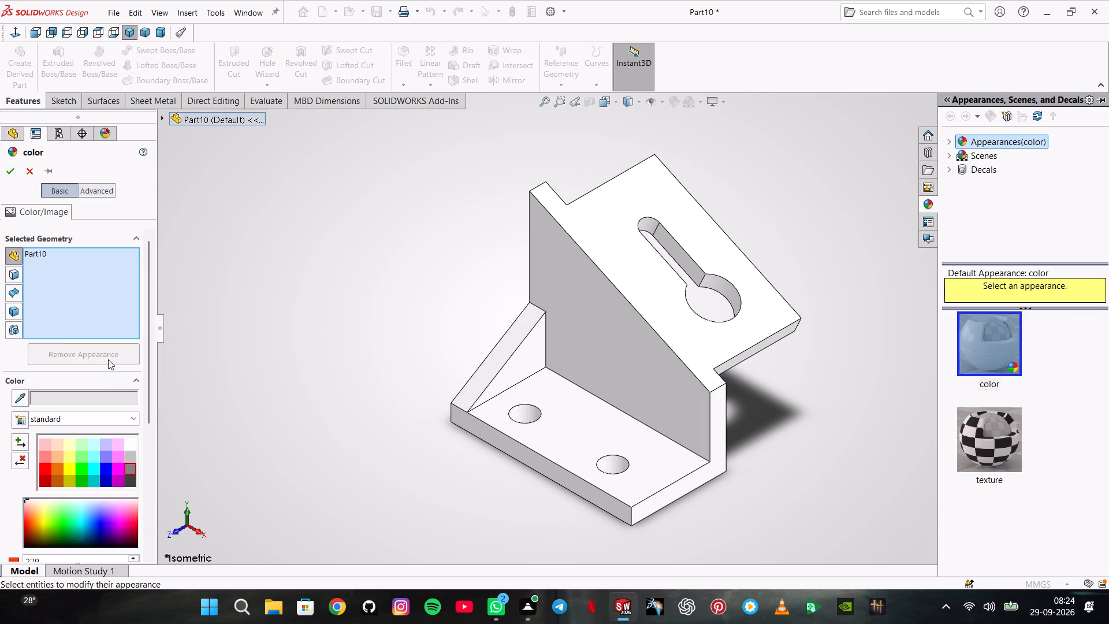
click(131, 472)
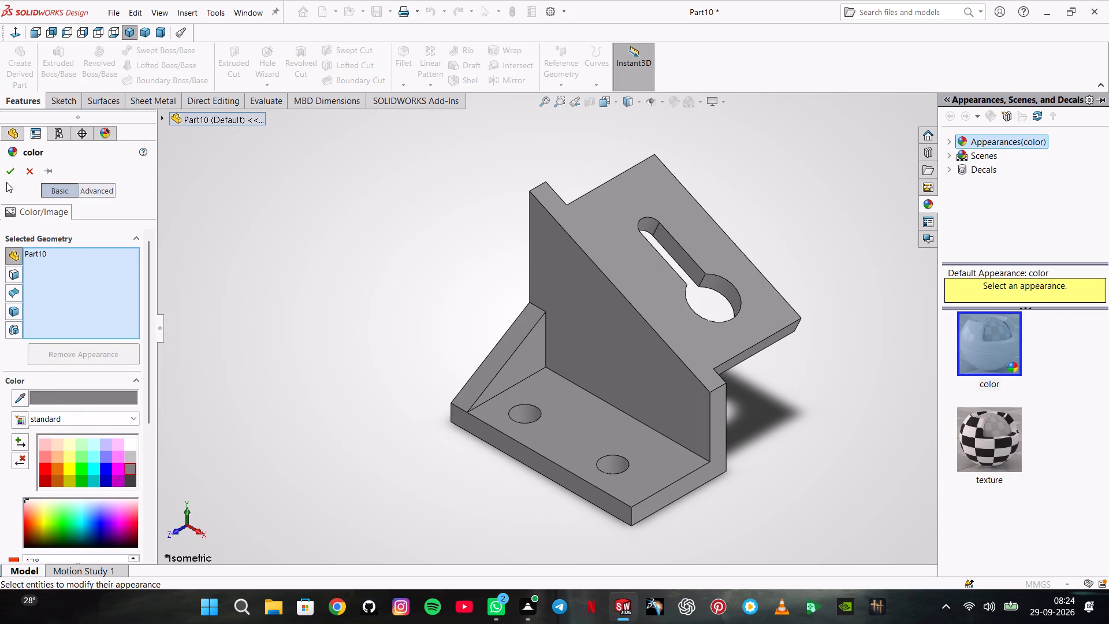
click(9, 169)
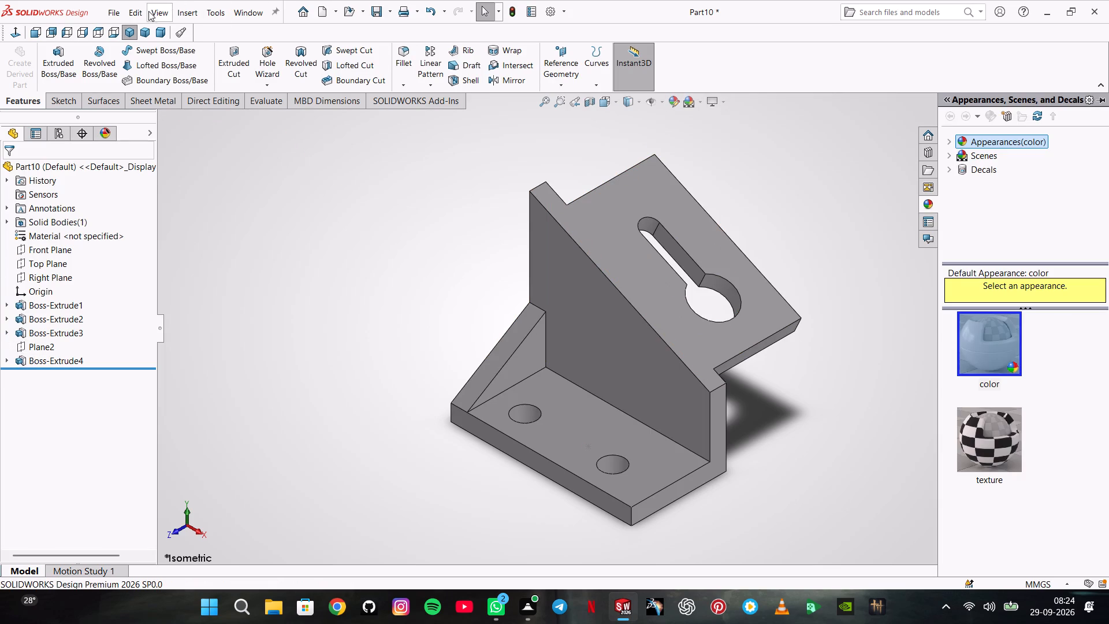
Save the part as Part5.SLDPRT in the Practice Problems 2 folder.
click(381, 4)
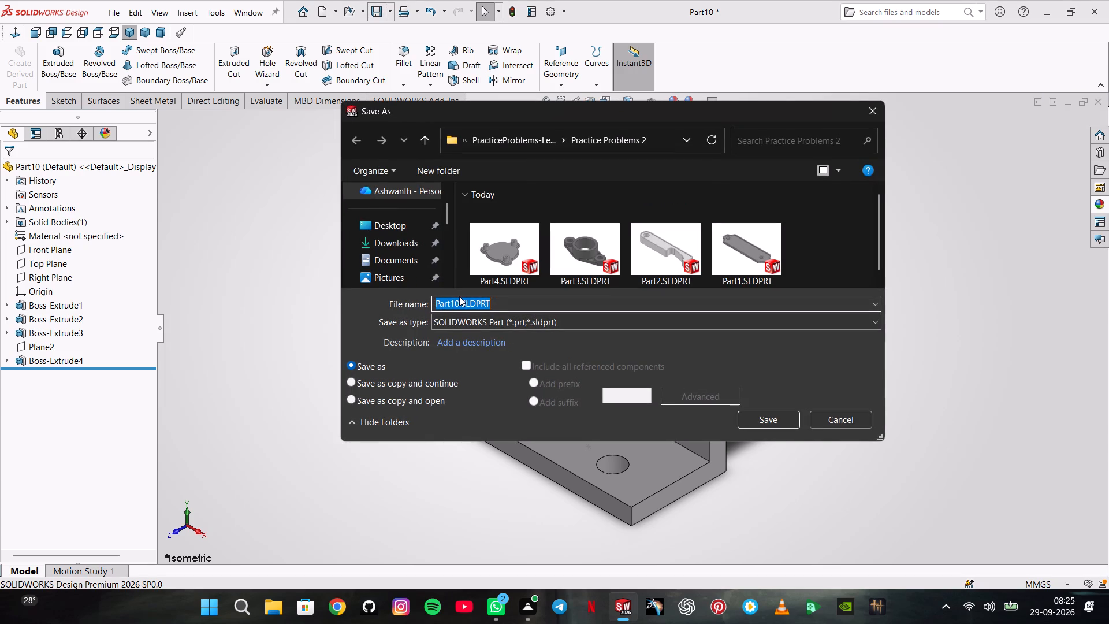
click(459, 300)
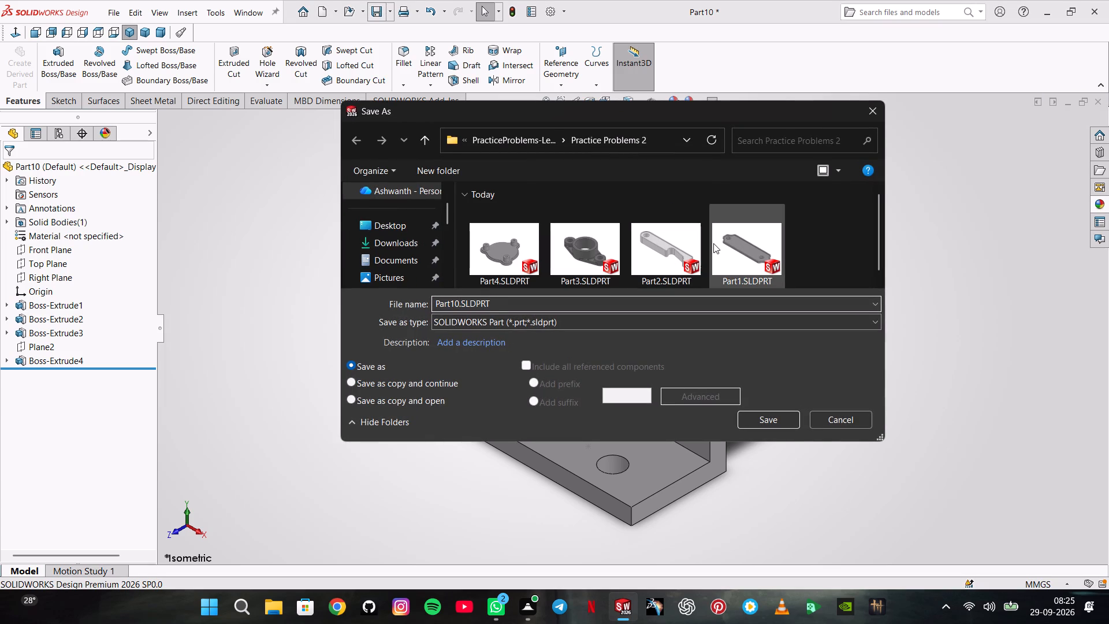
key(BackSpace)
key(BackSpace)
key(5)
key(Return)
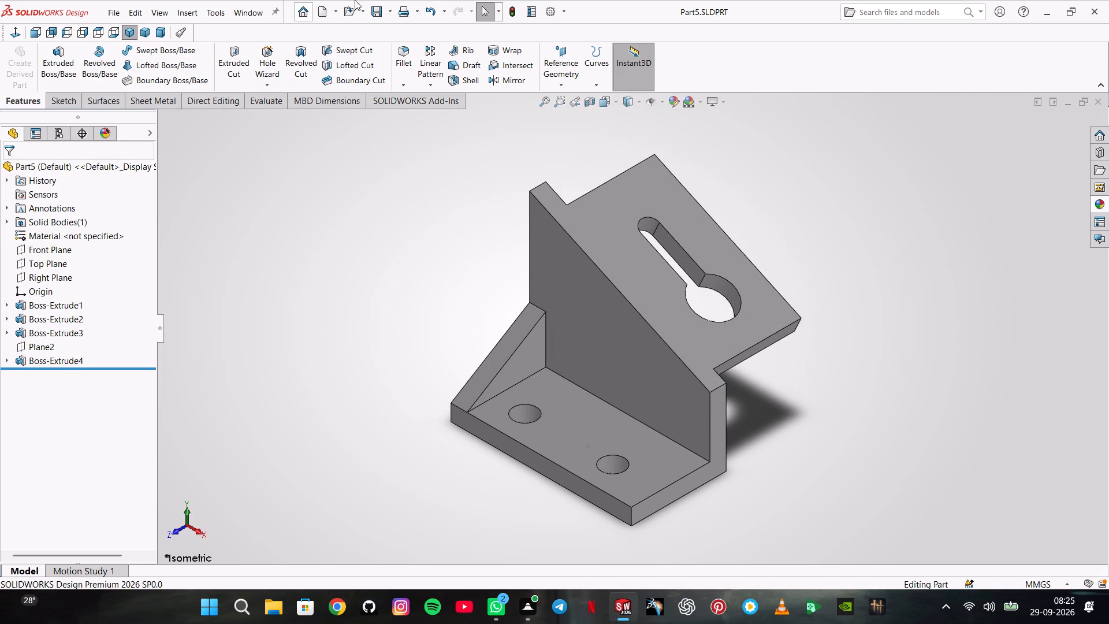
Save a PDF copy of the part as Part5.pdf in the same folder.
click(390, 5)
click(396, 39)
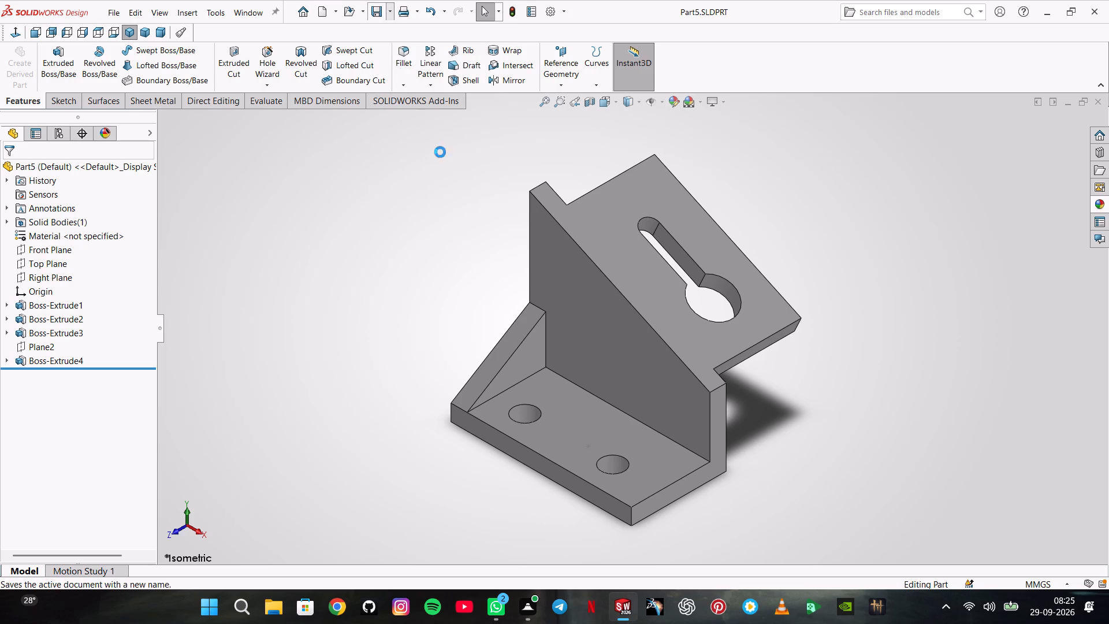
click(519, 320)
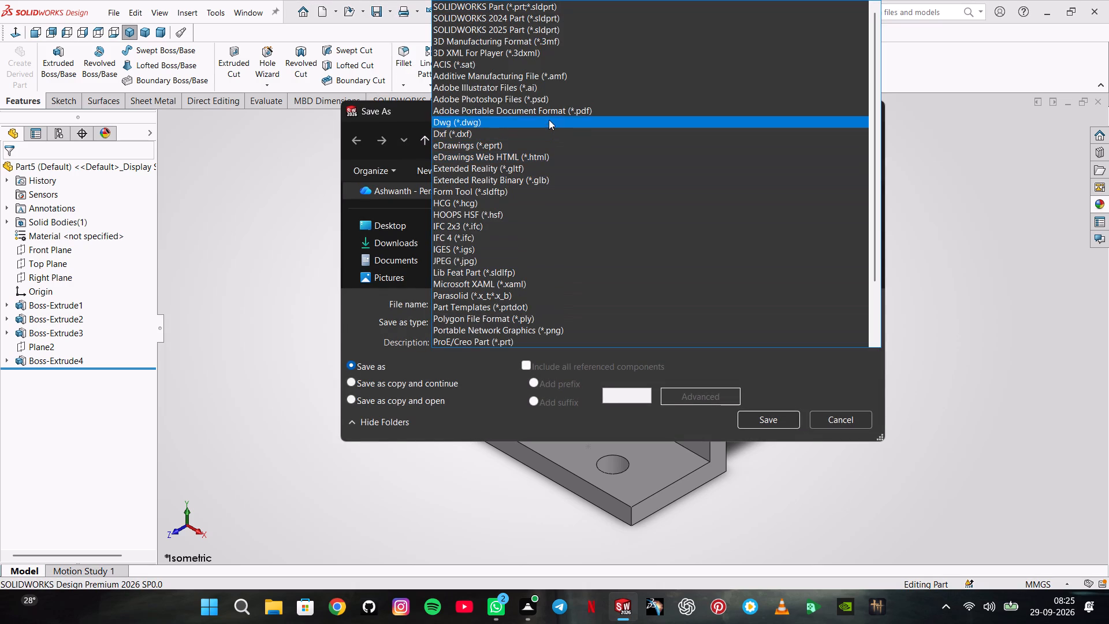
click(548, 107)
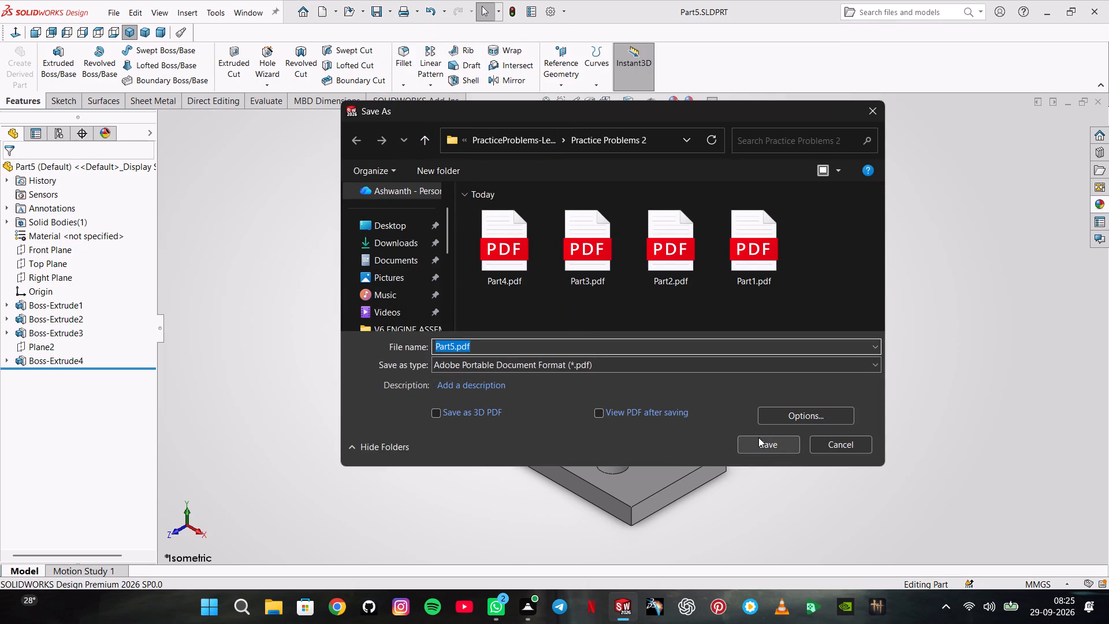
click(759, 437)
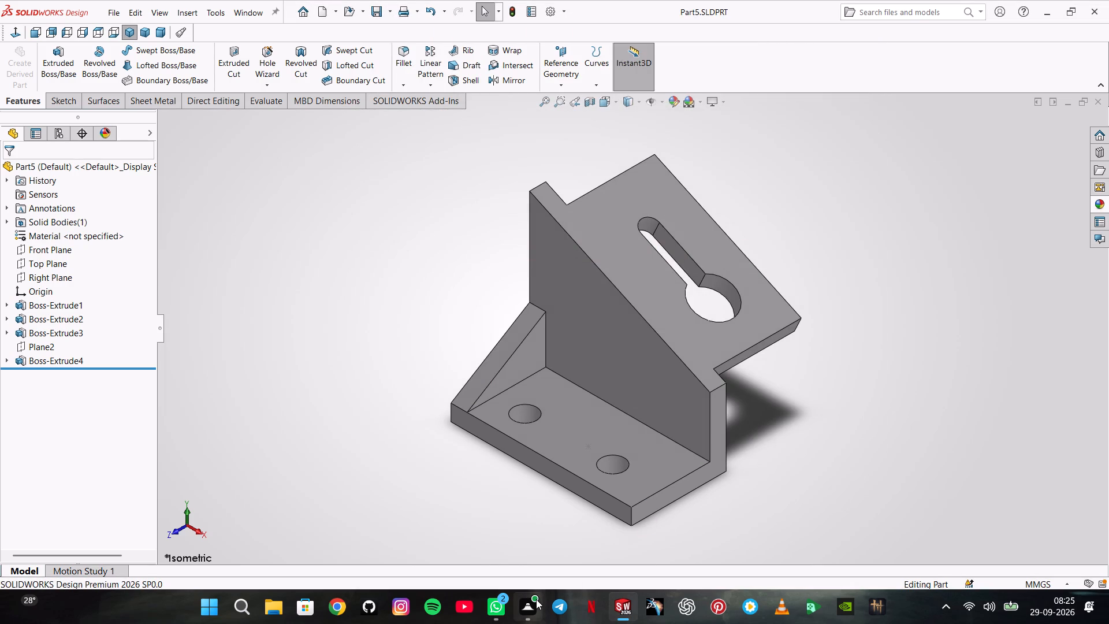